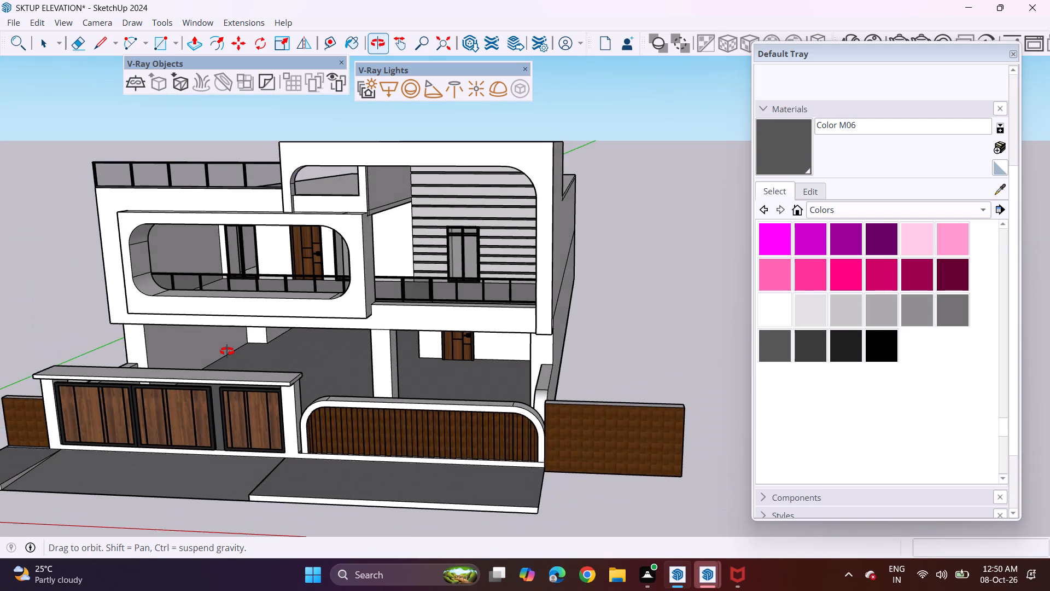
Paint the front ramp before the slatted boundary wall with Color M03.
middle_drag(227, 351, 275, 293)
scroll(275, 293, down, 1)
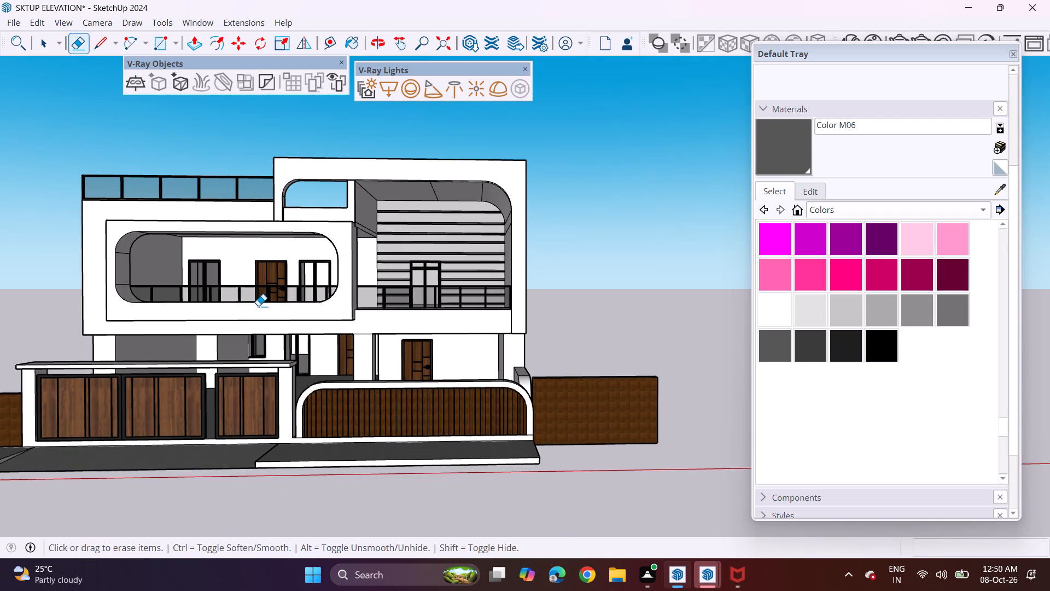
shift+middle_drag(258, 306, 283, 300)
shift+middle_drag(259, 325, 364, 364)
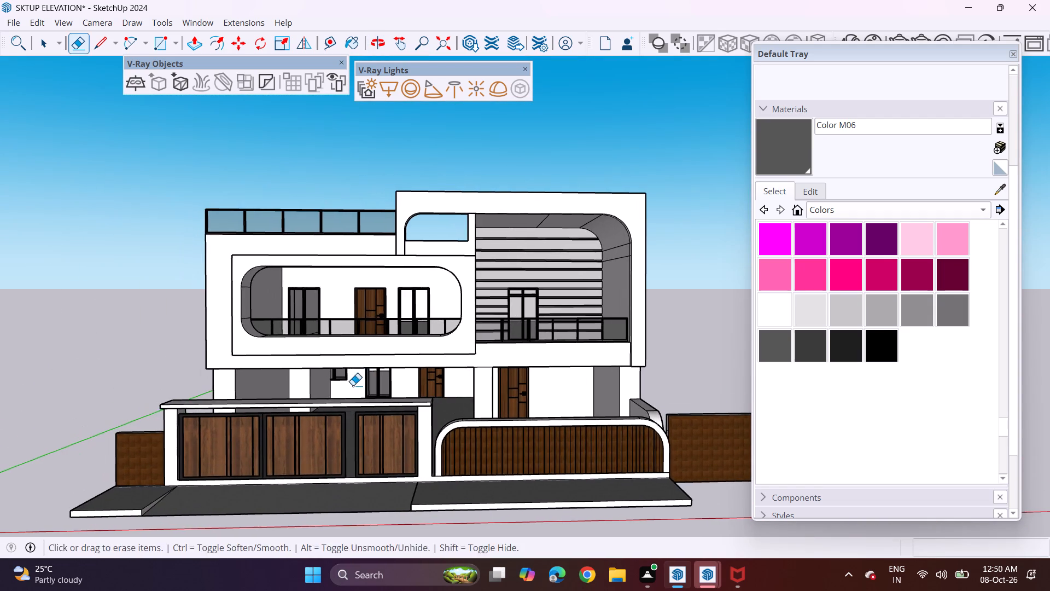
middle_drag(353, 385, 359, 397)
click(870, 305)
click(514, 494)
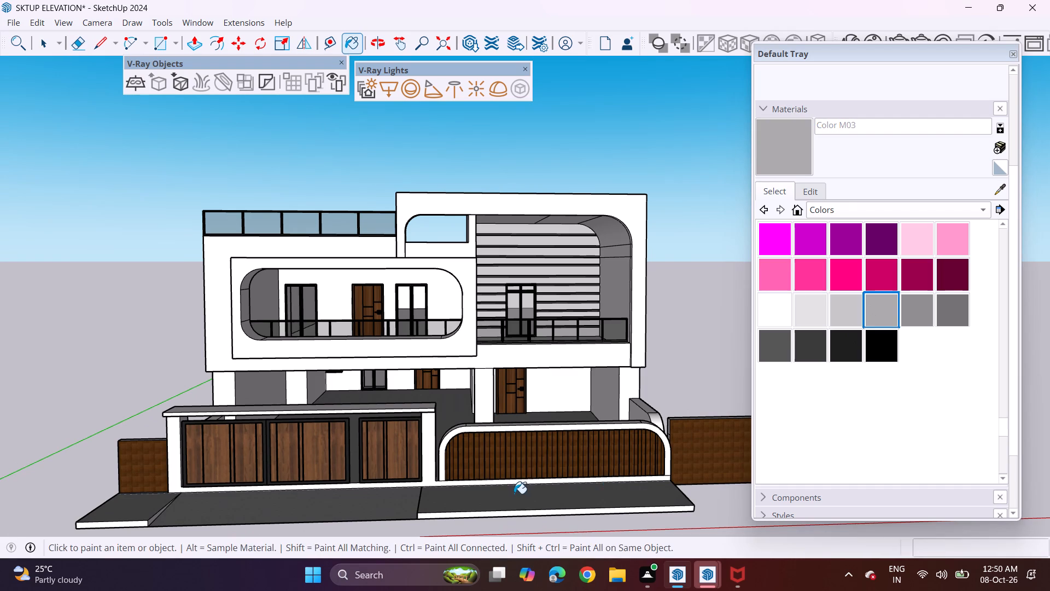
Paint the front ramp, the driveway before the gates and the sloped side of the paving with Color M02.
click(848, 315)
click(485, 500)
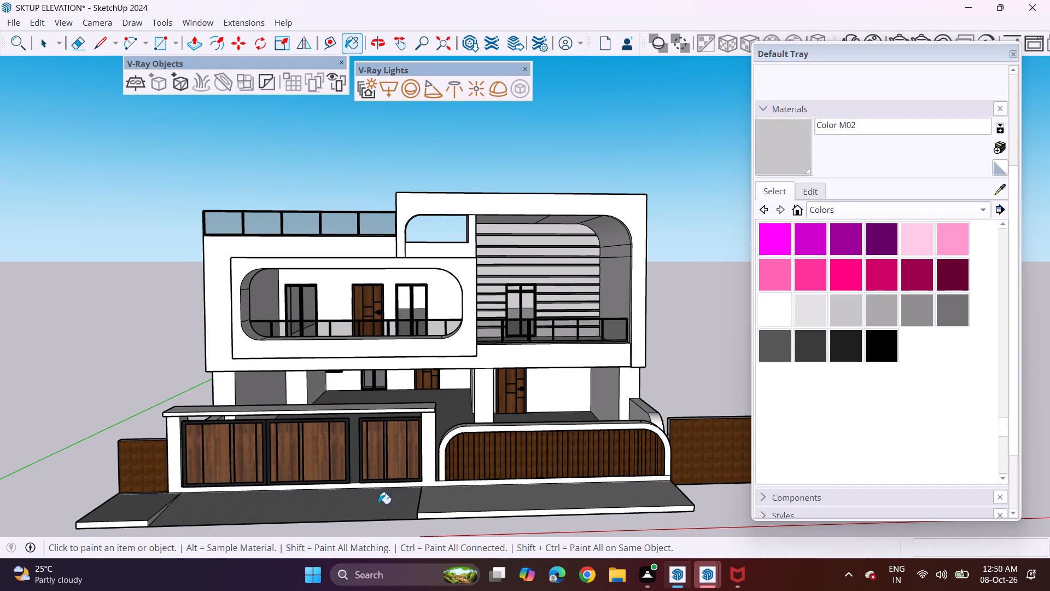
click(343, 507)
click(138, 501)
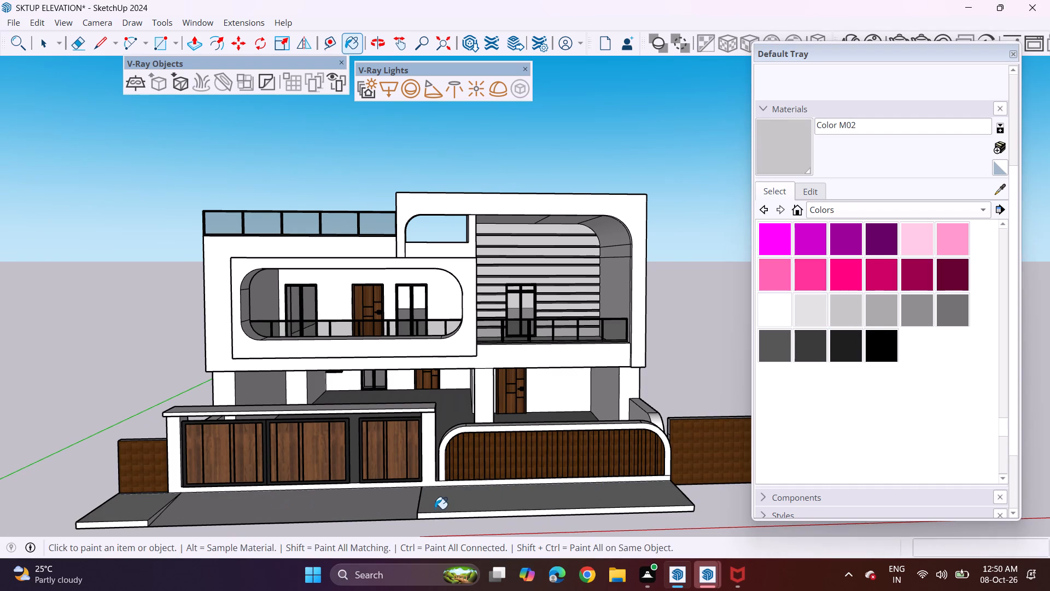
Paint the tall upper frame, projecting balcony frame, adjoining facade walls, balcony slab band and gate post with Color I01.
scroll(435, 509, down, 2)
middle_drag(439, 503, 408, 460)
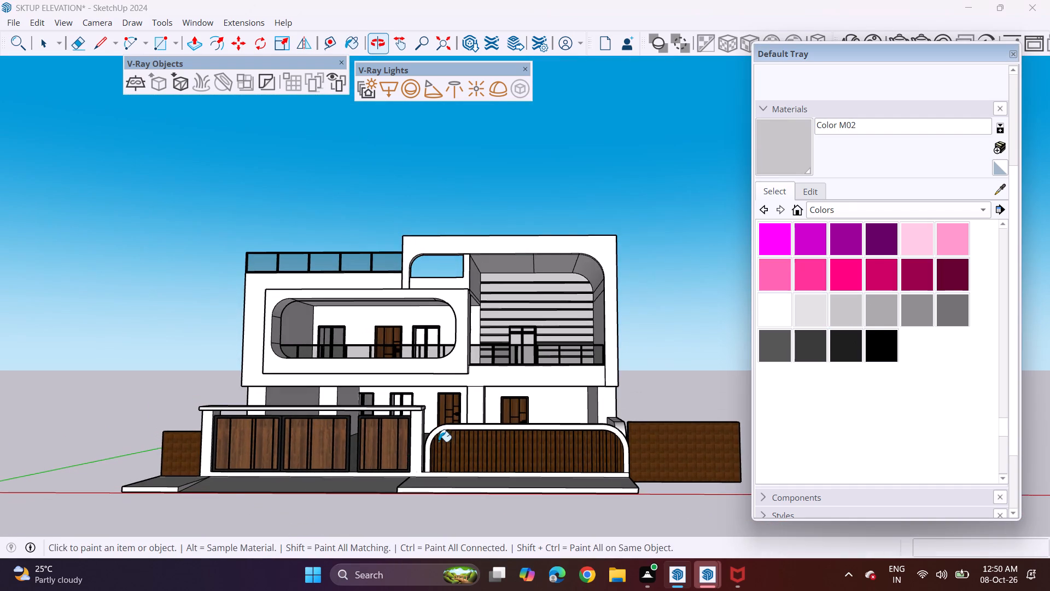
scroll(444, 438, up, 2)
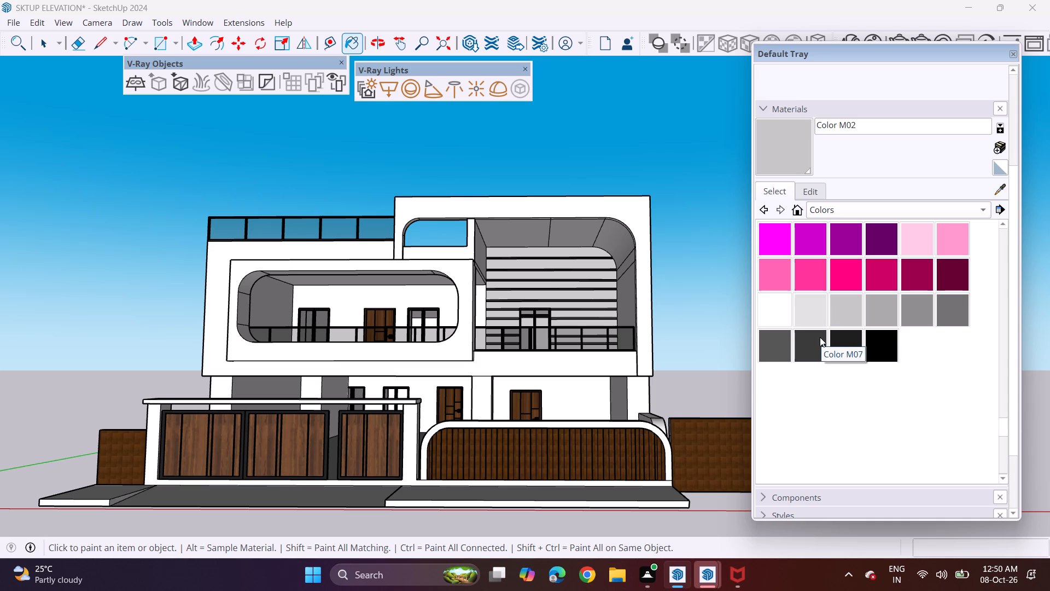
scroll(806, 327, up, 2)
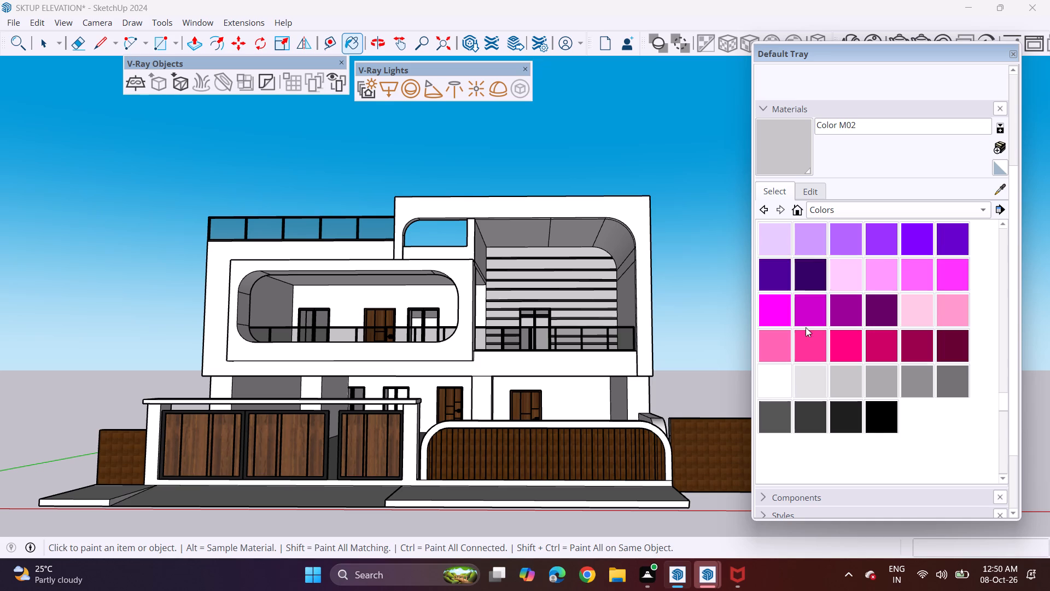
scroll(818, 328, up, 11)
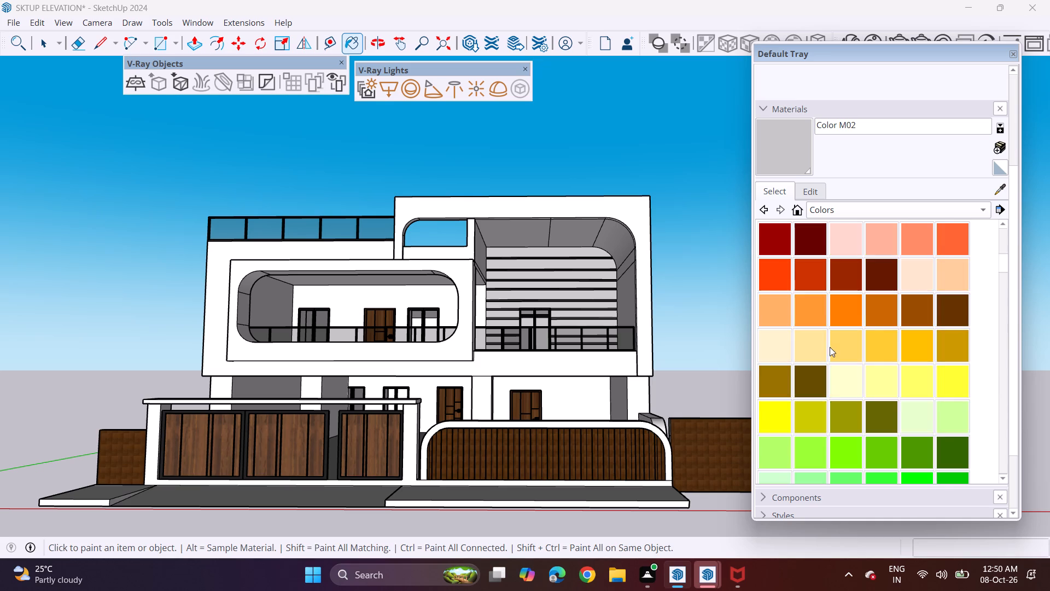
scroll(830, 347, up, 4)
scroll(833, 358, down, 11)
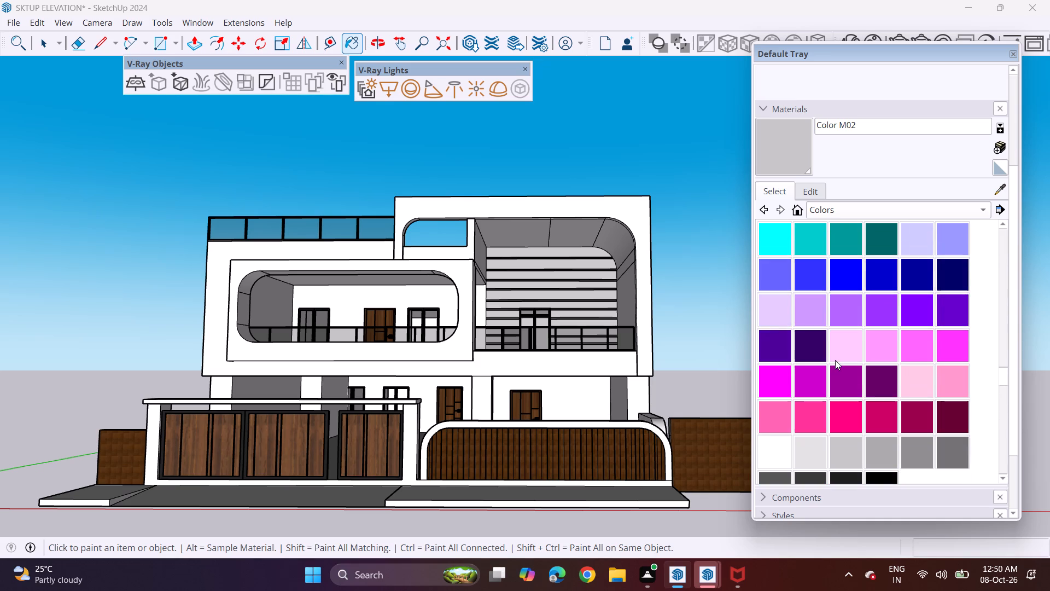
scroll(835, 360, down, 2)
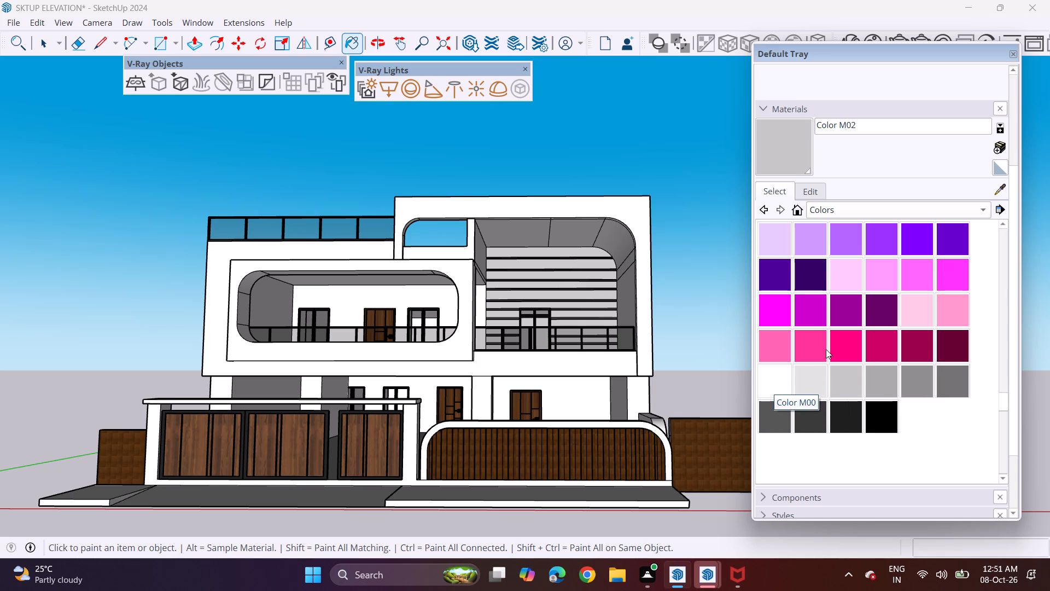
scroll(831, 346, up, 2)
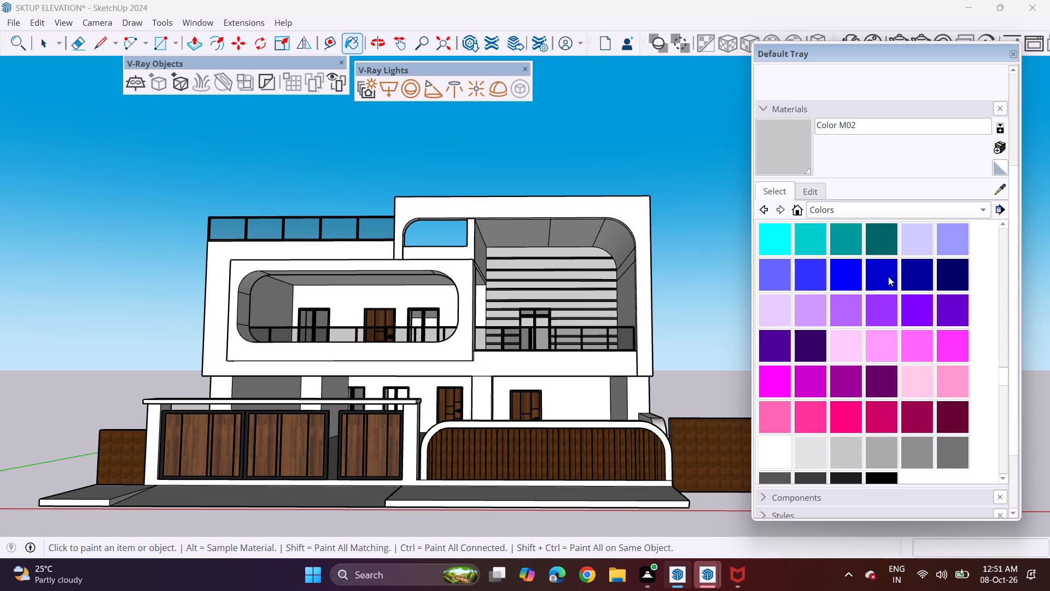
scroll(909, 258, up, 2)
click(909, 321)
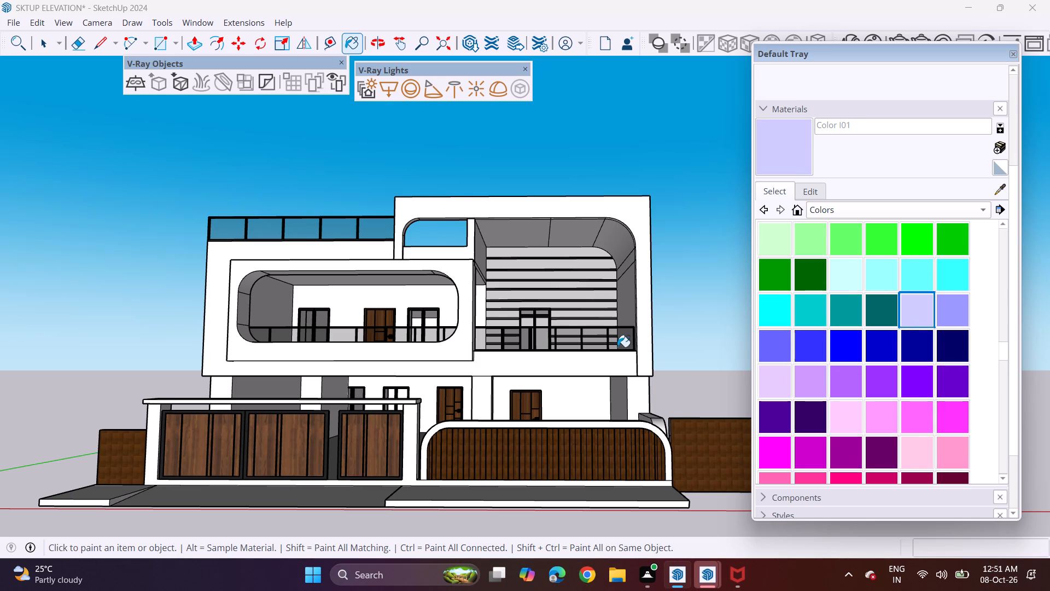
click(475, 210)
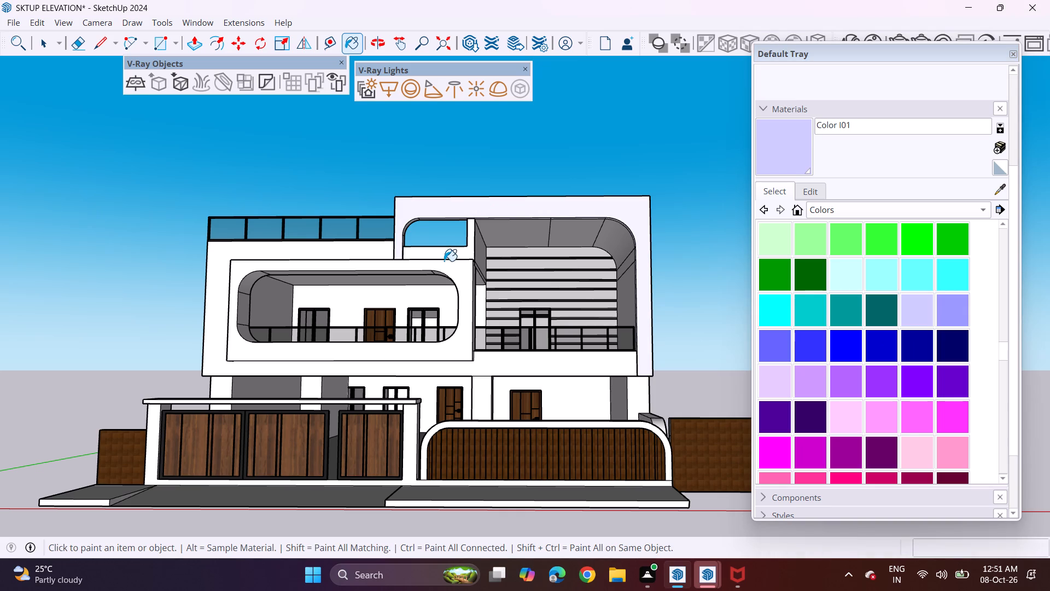
click(444, 261)
click(449, 252)
click(212, 302)
click(518, 366)
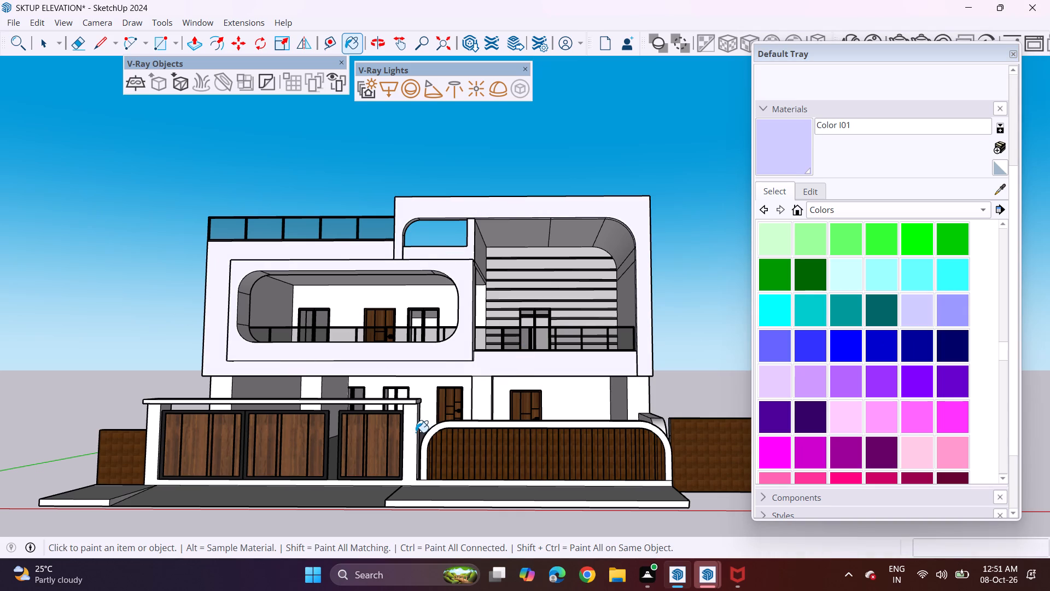
click(416, 432)
Paint the wall behind the rounded balcony opening with Color I01.
scroll(926, 338, up, 7)
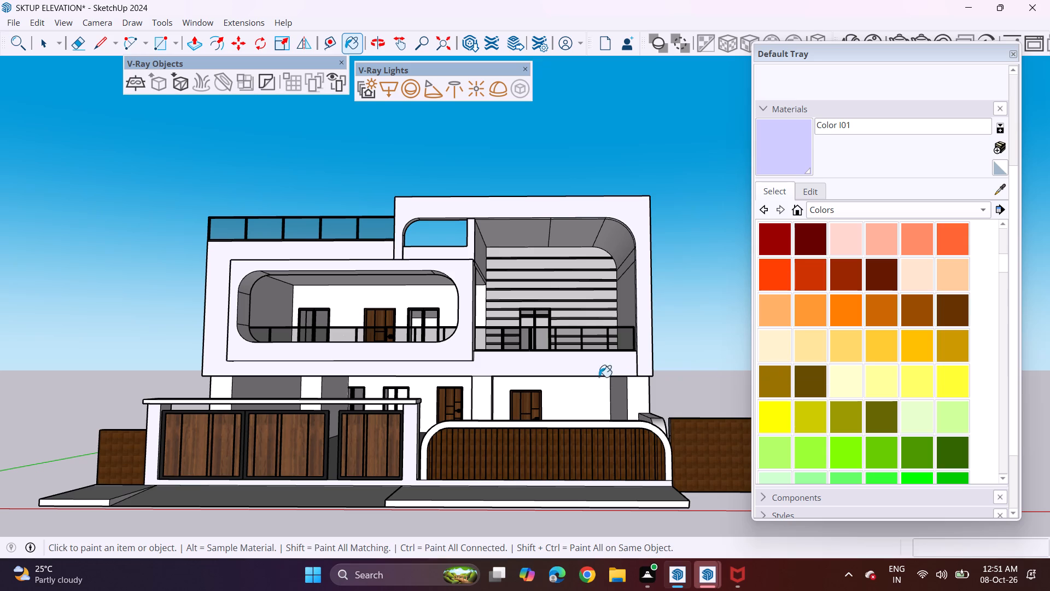
click(409, 305)
middle_drag(423, 310, 451, 322)
middle_drag(335, 327, 358, 335)
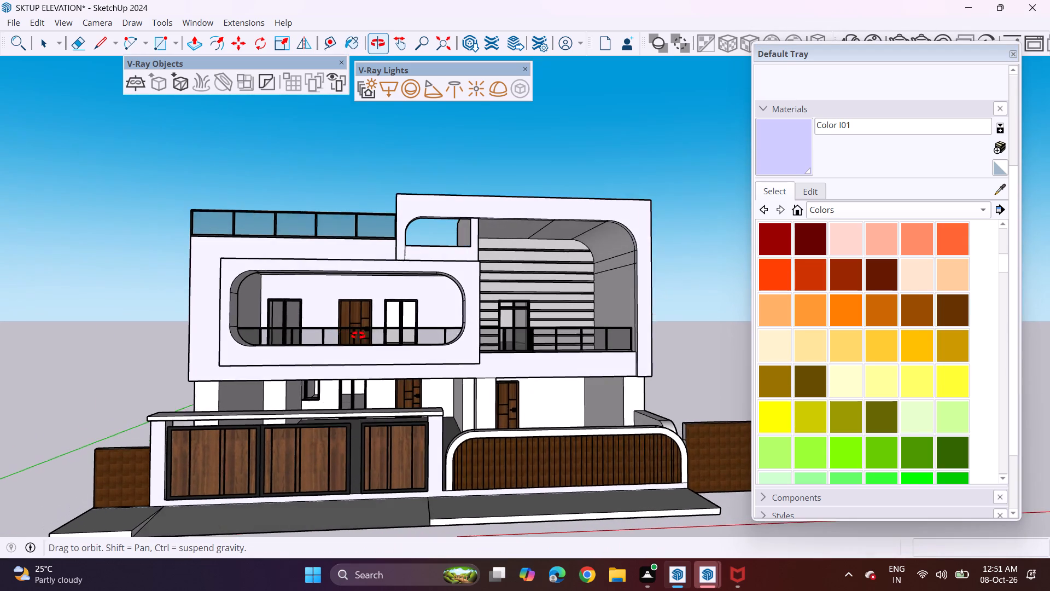
middle_drag(358, 335, 376, 330)
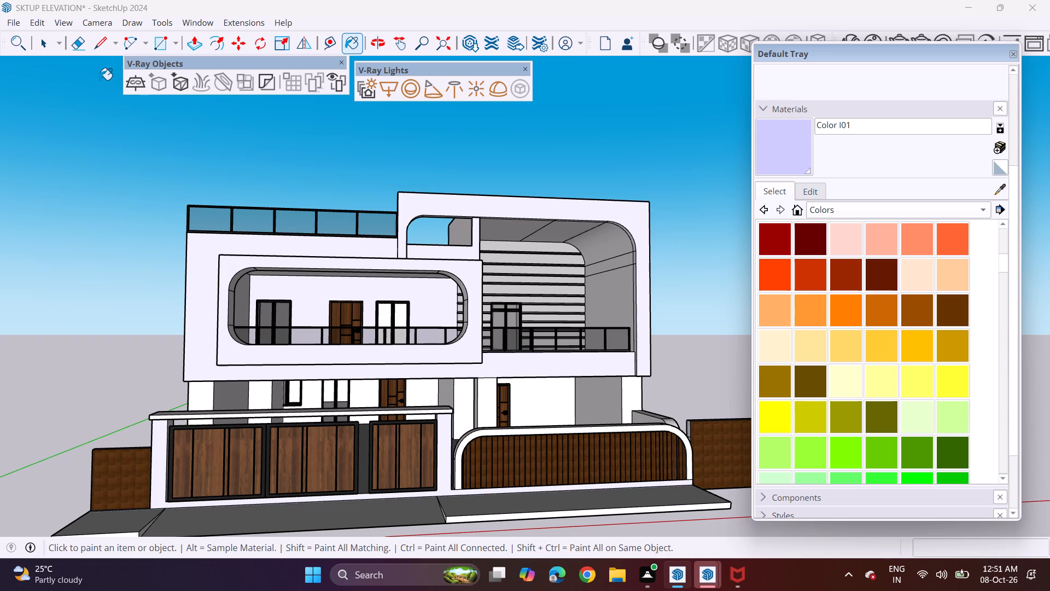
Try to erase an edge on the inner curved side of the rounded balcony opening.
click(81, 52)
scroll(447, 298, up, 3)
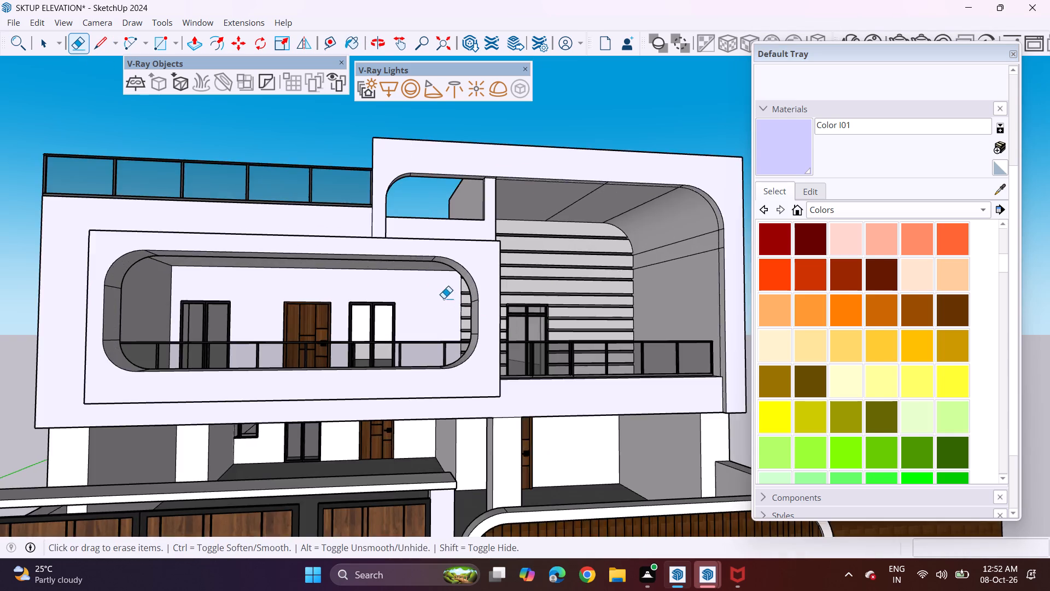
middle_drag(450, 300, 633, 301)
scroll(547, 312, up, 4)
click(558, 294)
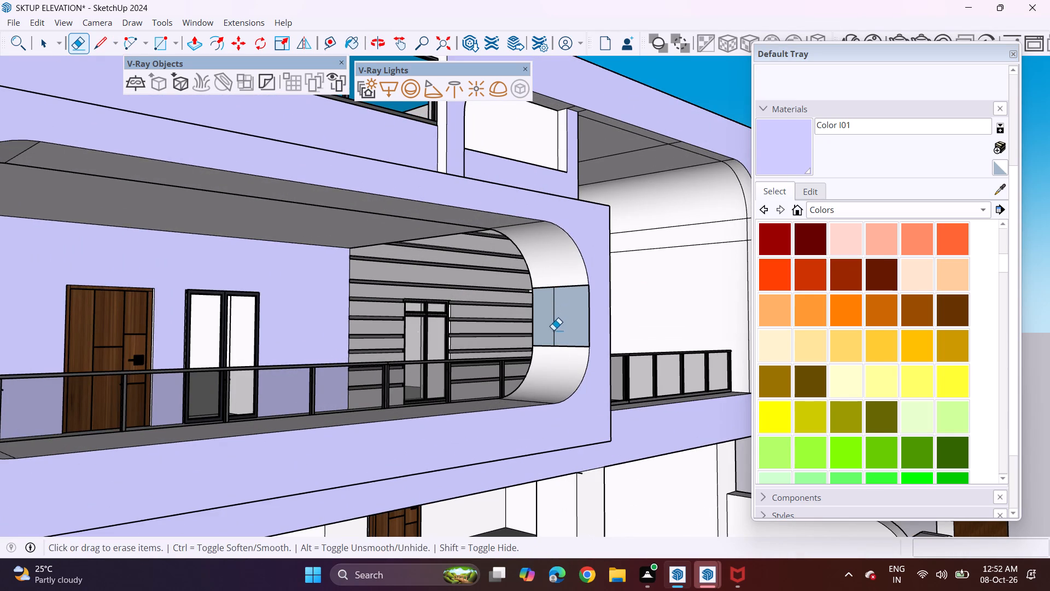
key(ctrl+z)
Offset the rounded opening's four corner arcs outward, about 5 3/16" at the lower left and about 3 13/16" at the others.
middle_drag(565, 369, 507, 390)
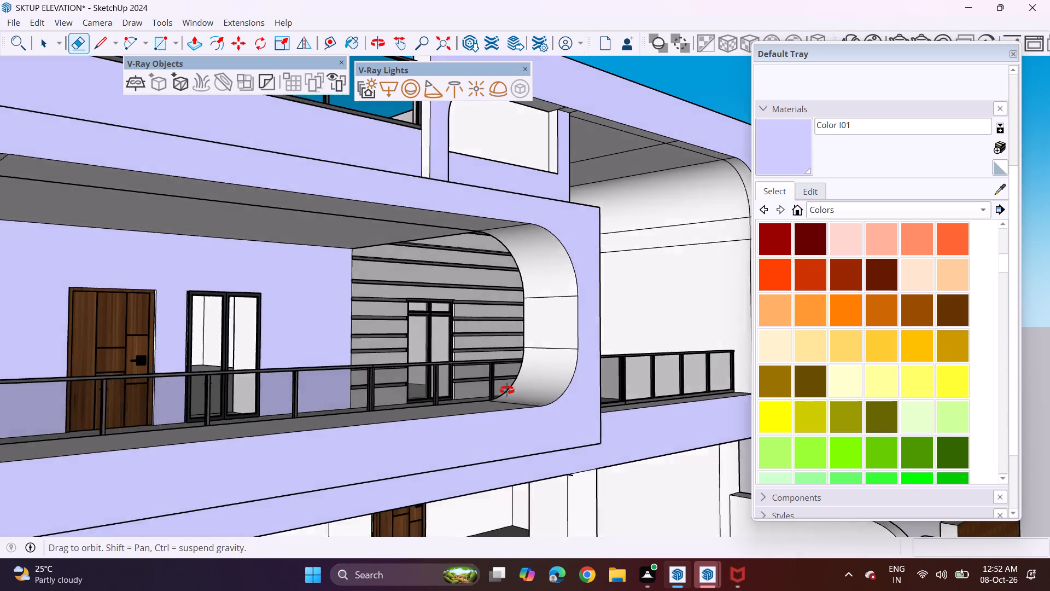
middle_drag(507, 390, 432, 393)
scroll(404, 355, down, 3)
middle_drag(392, 357, 514, 352)
middle_drag(514, 352, 493, 352)
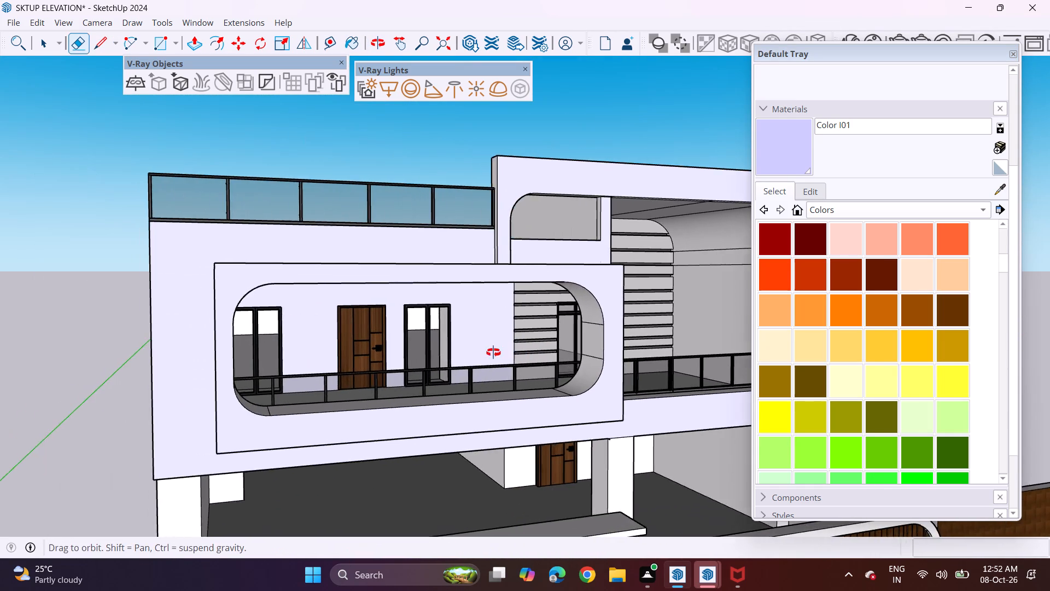
middle_drag(493, 352, 363, 351)
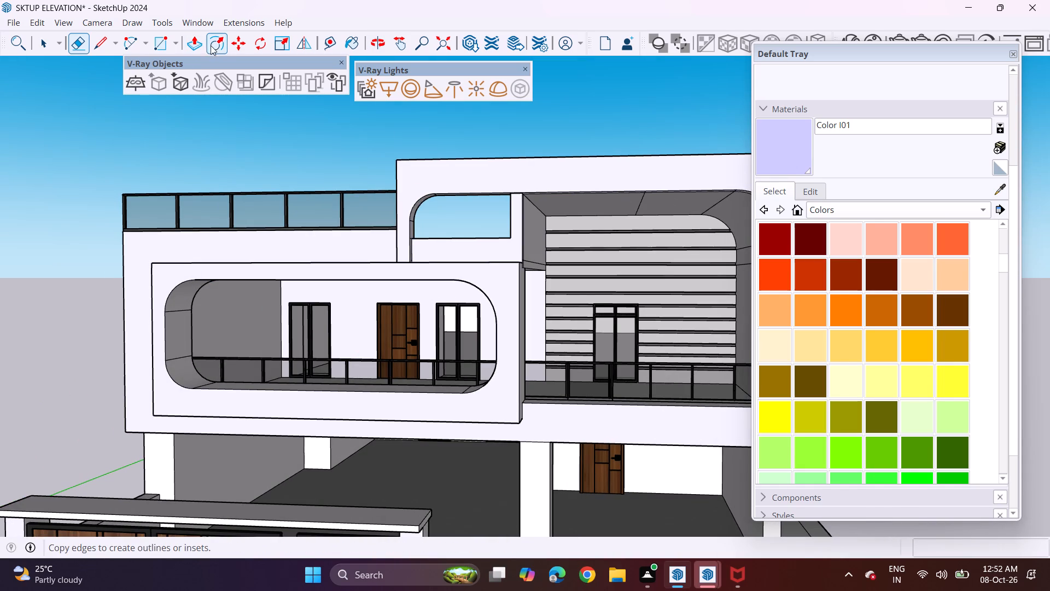
click(209, 45)
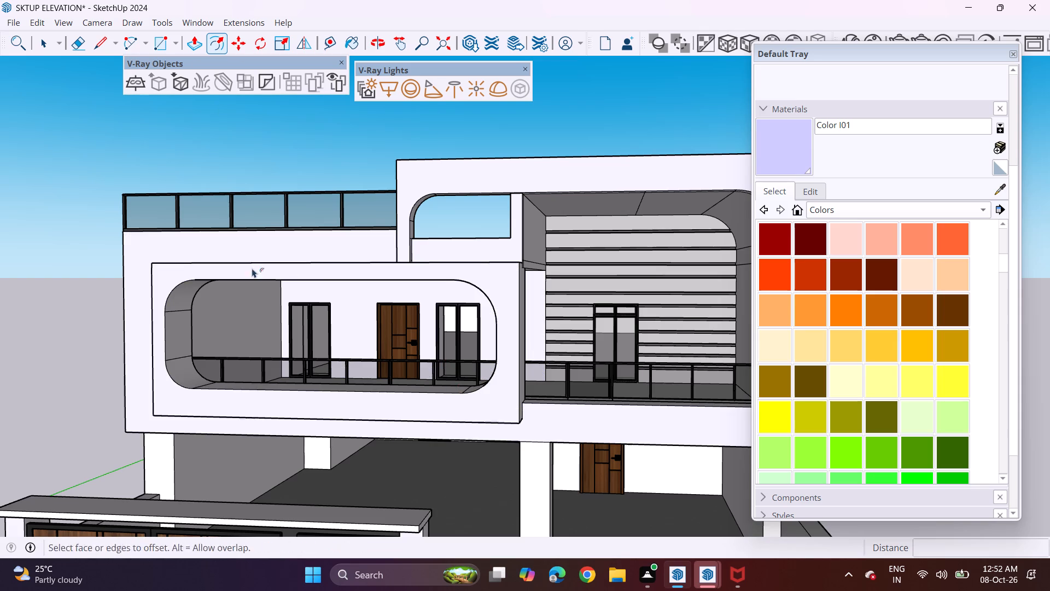
click(177, 383)
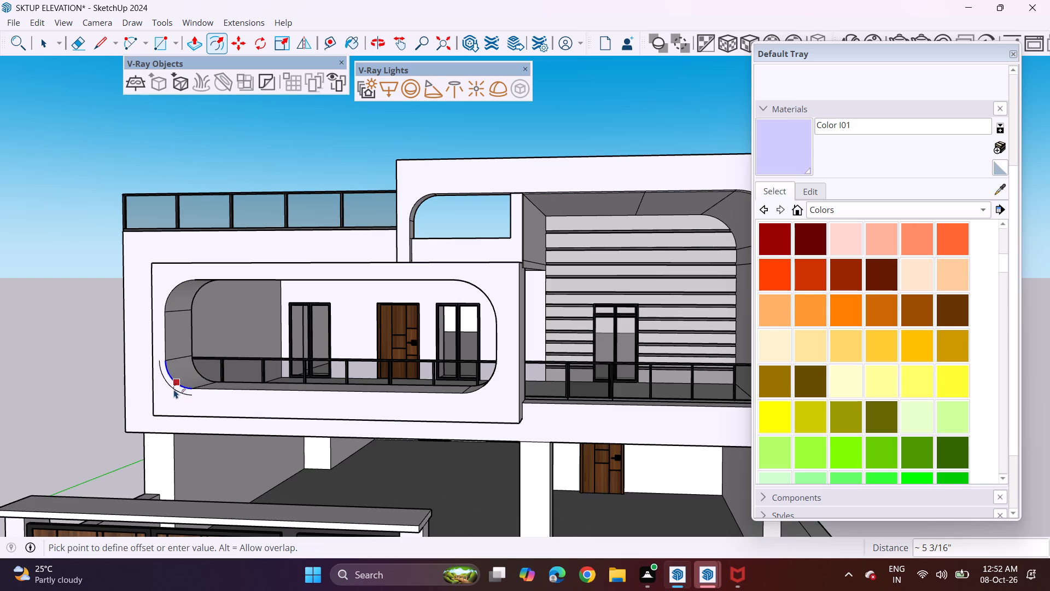
click(174, 389)
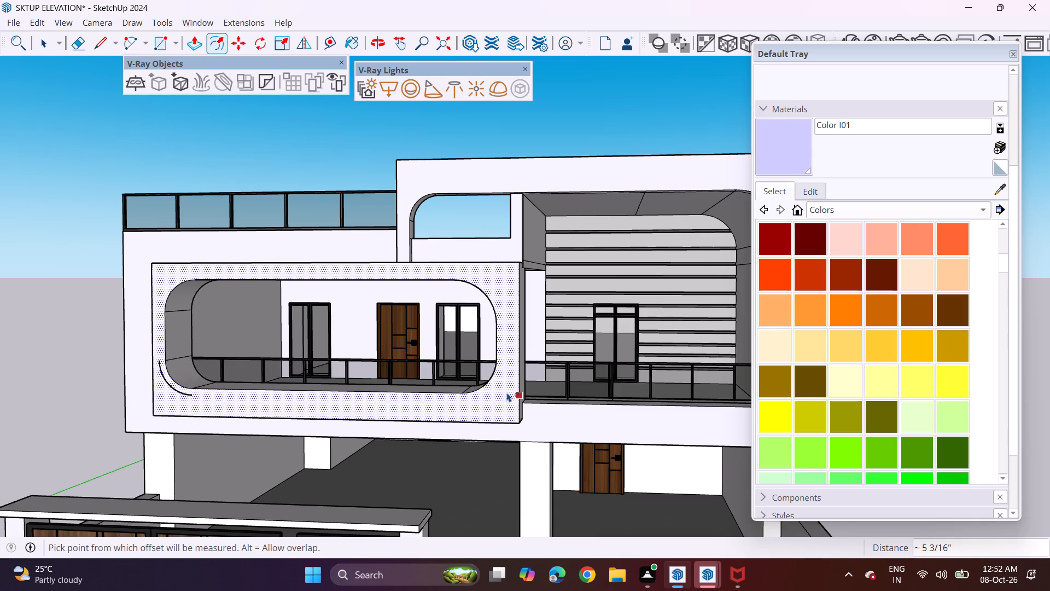
click(487, 381)
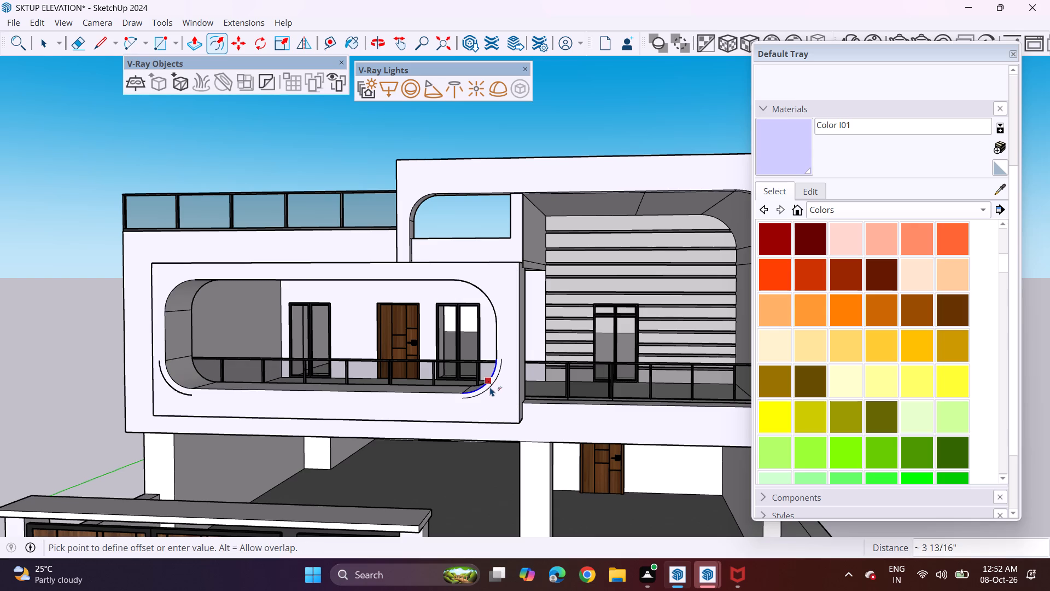
click(490, 387)
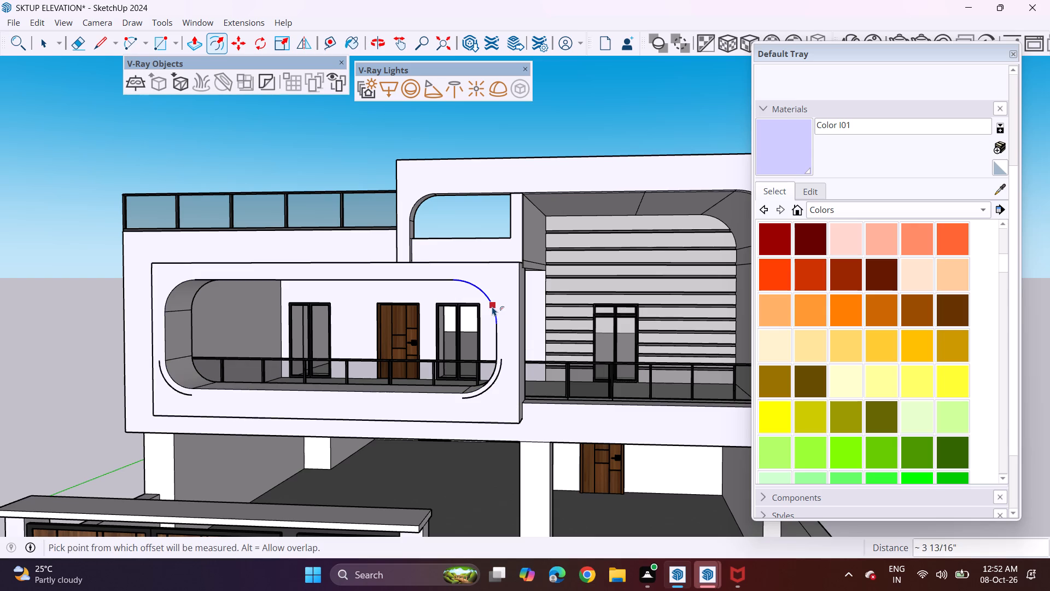
double_click(492, 306)
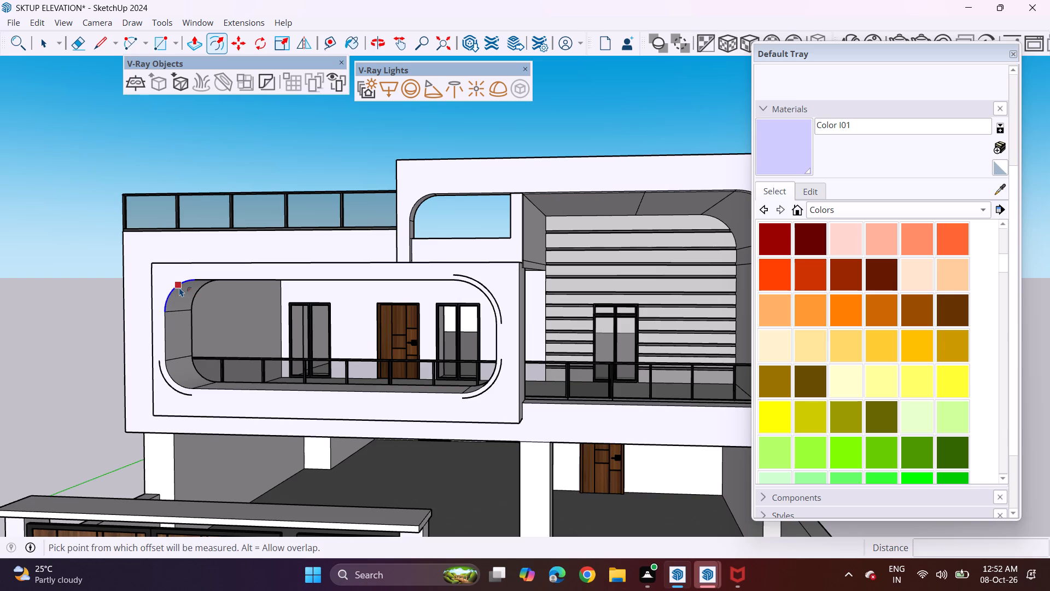
double_click(179, 287)
Join the offset corner arcs with straight lines along the top and right side of the rounded balcony opening.
middle_drag(195, 335, 310, 322)
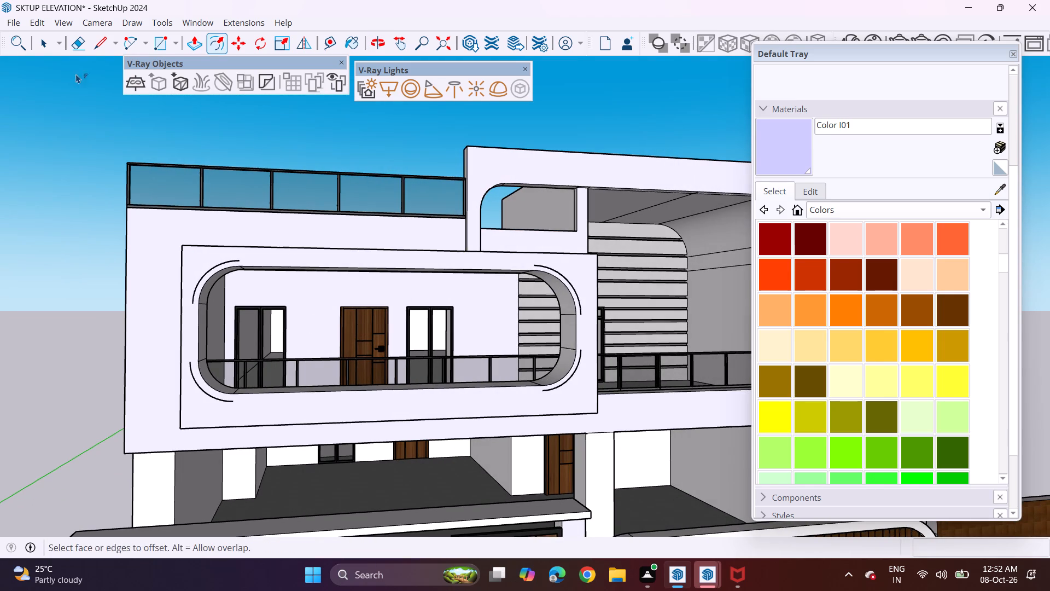
click(106, 47)
click(236, 260)
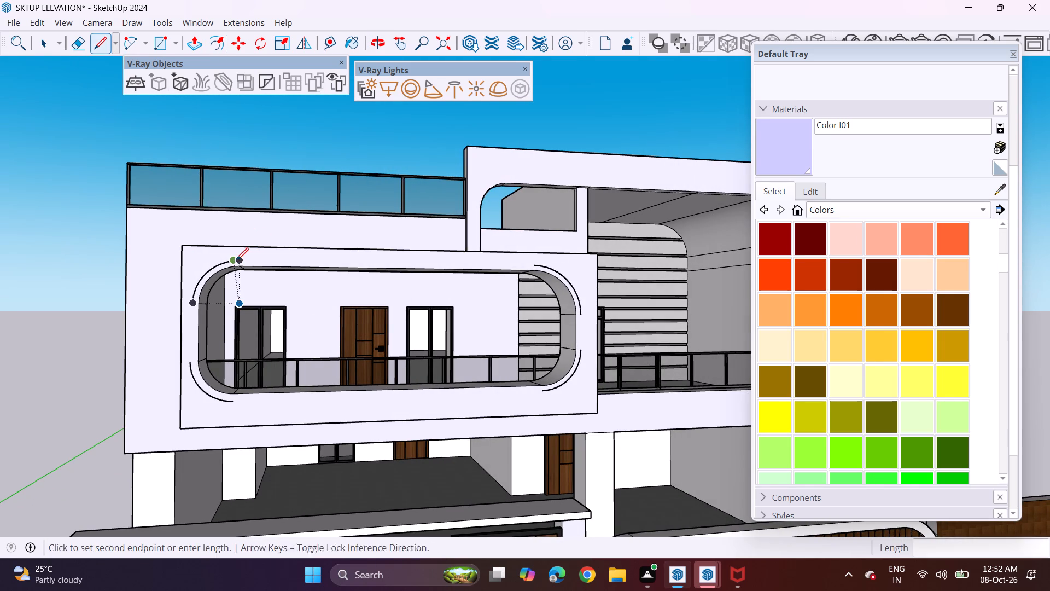
click(535, 265)
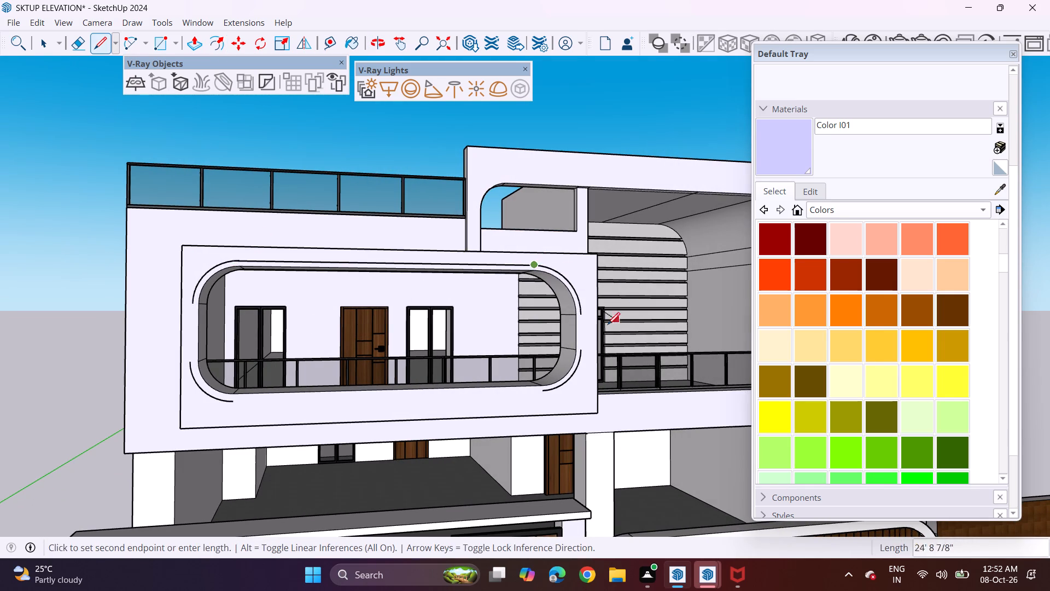
key(space)
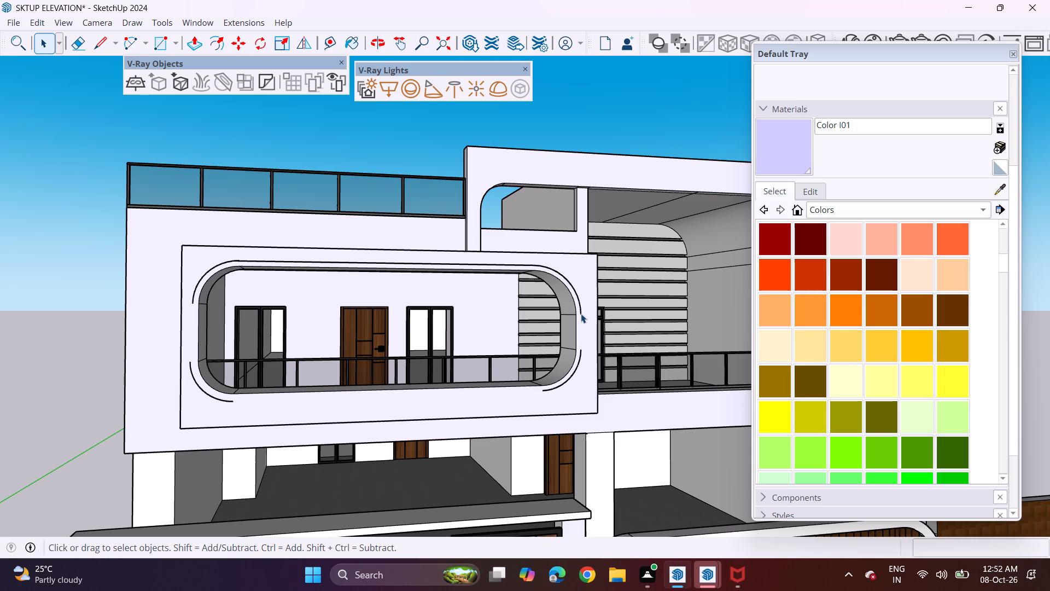
key(space)
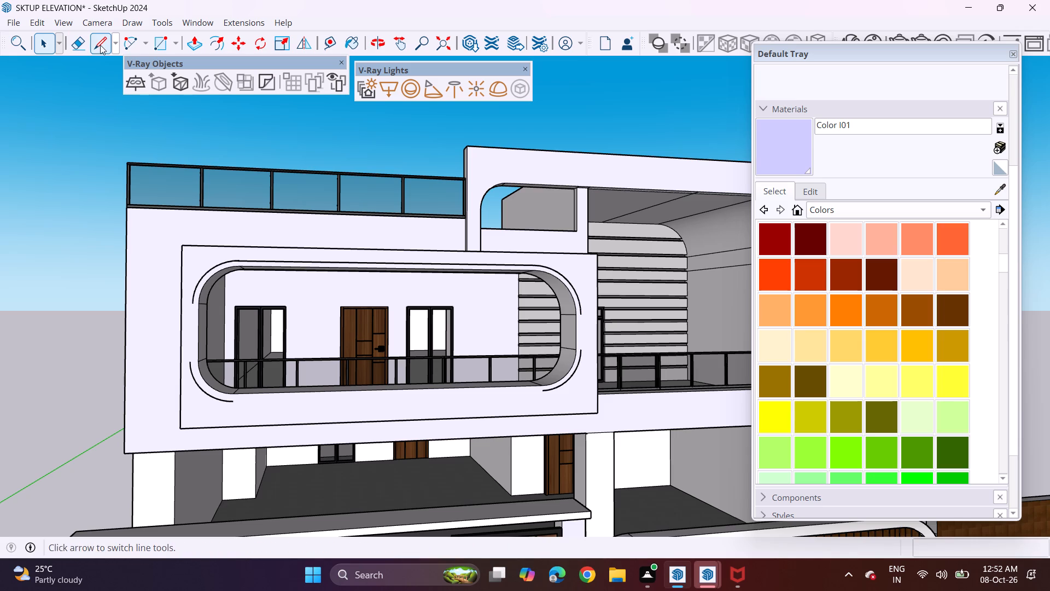
click(100, 45)
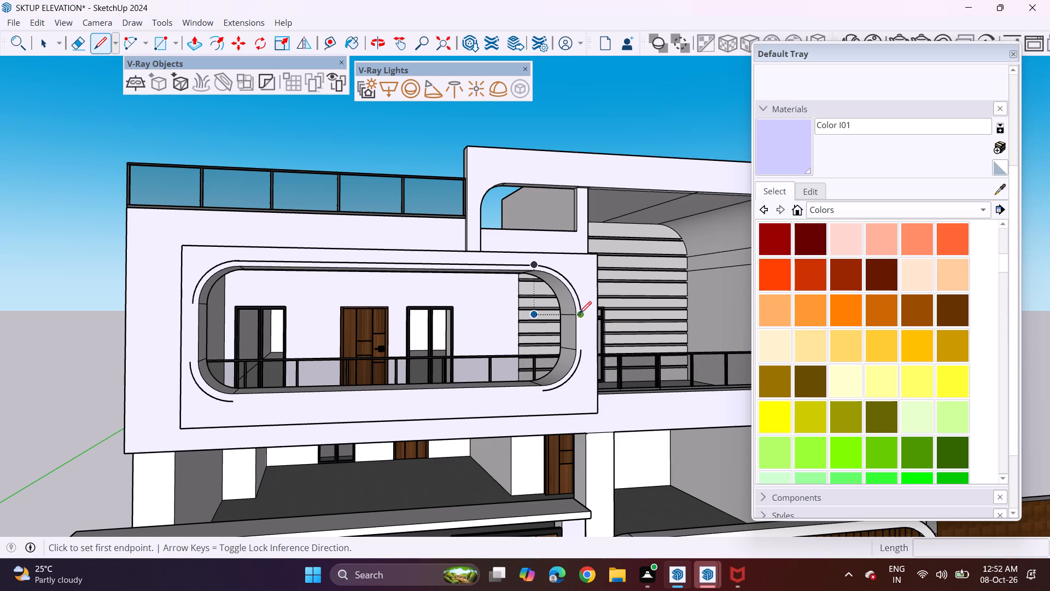
double_click(579, 314)
click(585, 351)
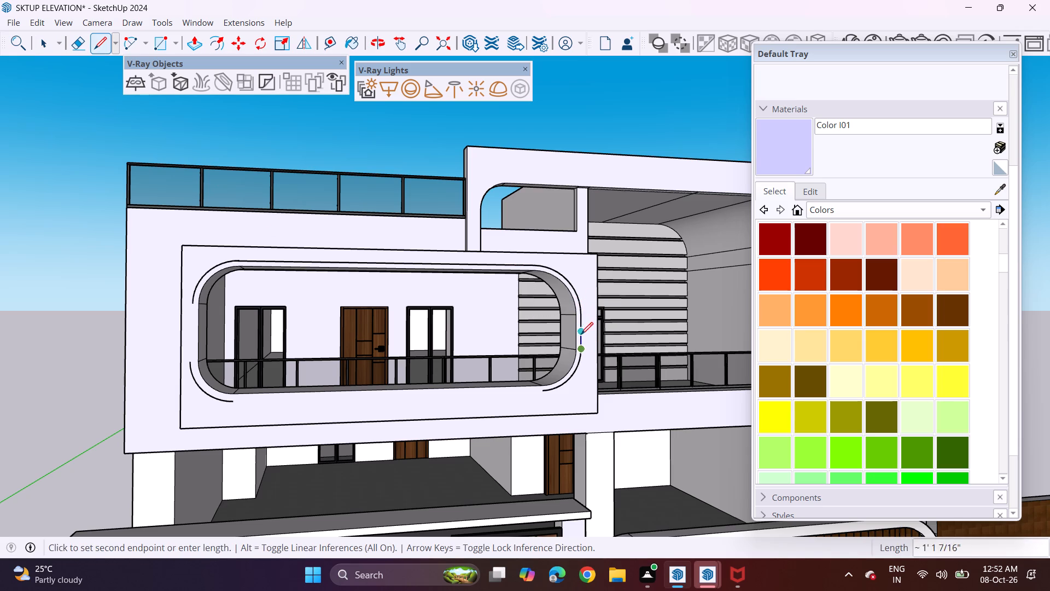
key(space)
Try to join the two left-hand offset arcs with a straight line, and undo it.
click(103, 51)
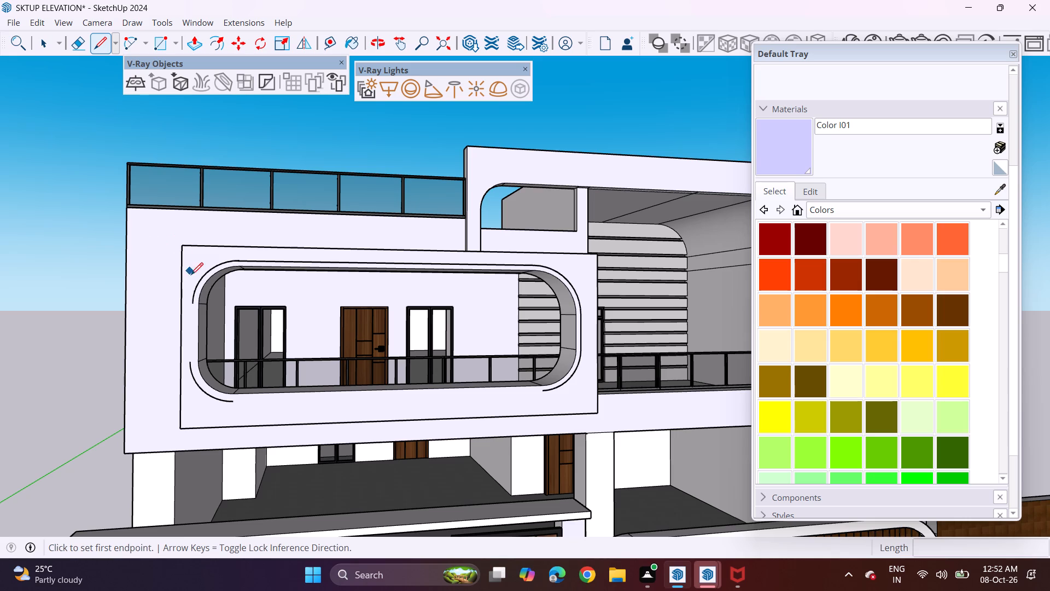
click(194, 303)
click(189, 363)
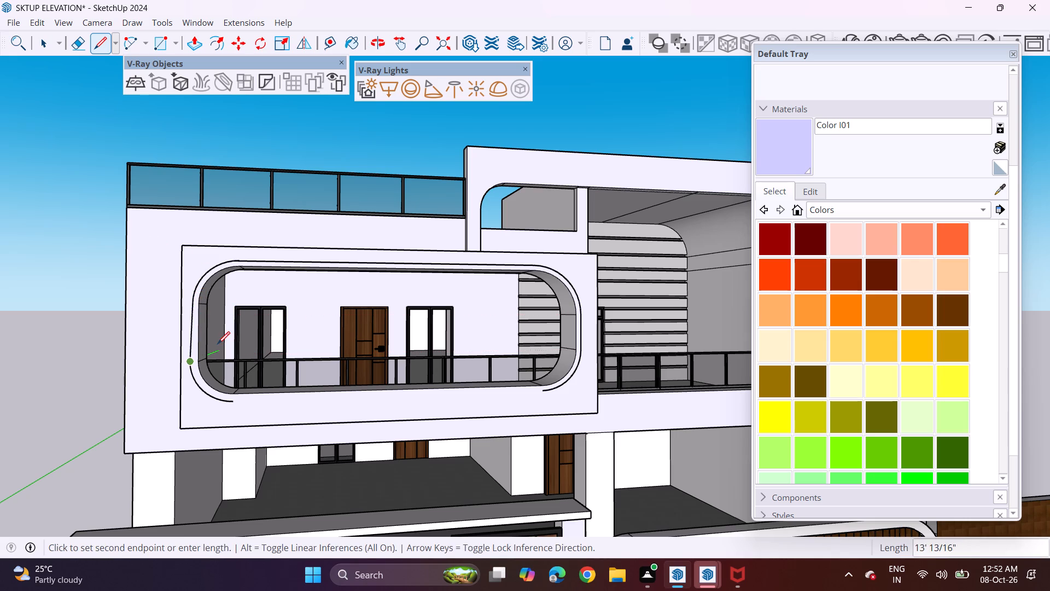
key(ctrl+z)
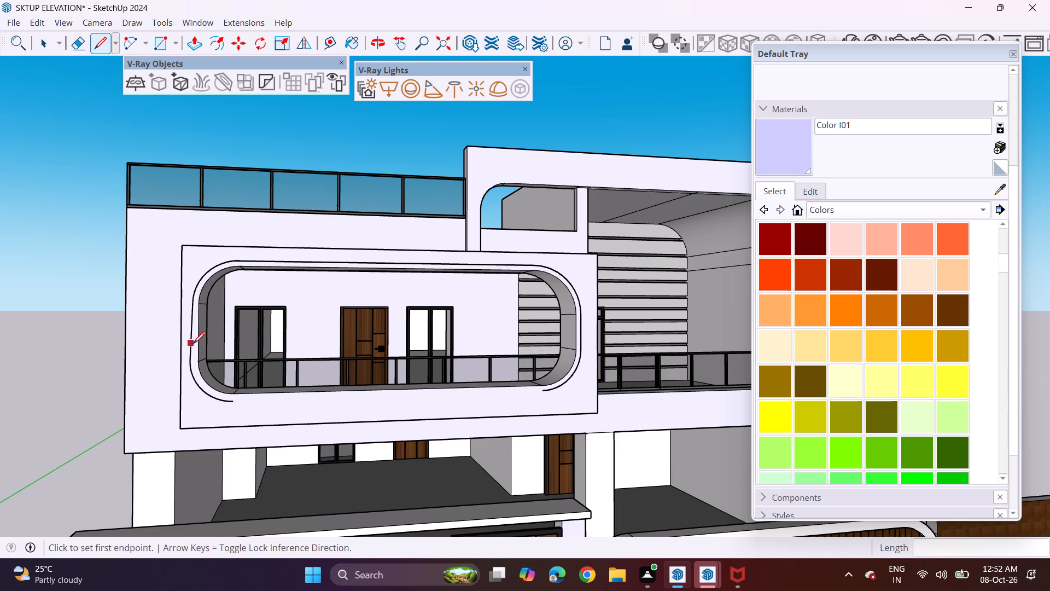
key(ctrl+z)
Replace the lower-left offset arc with a new one offset outward about 3" from the opening's corner.
key(space)
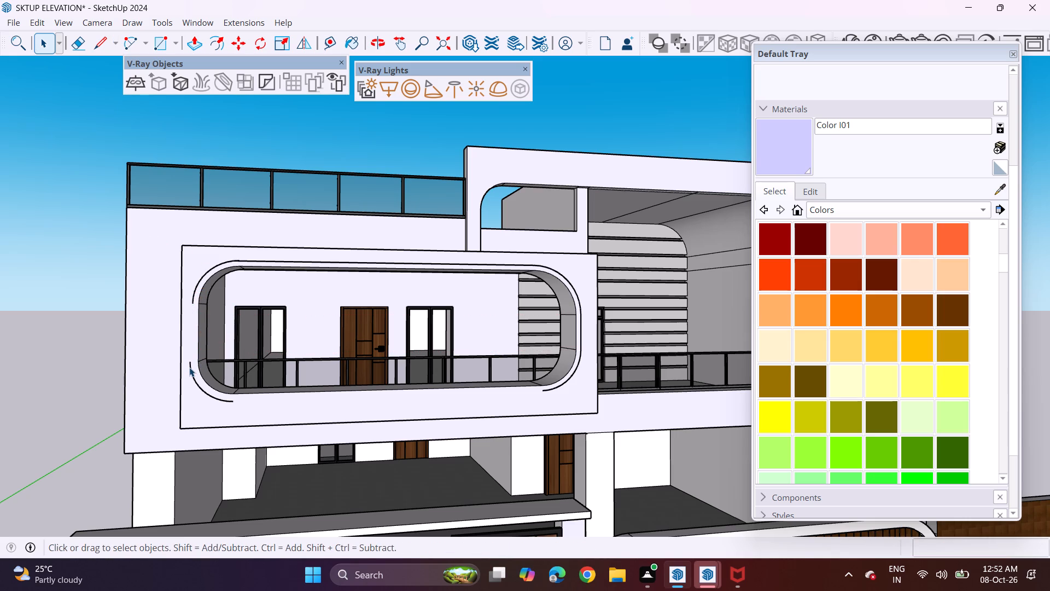
click(189, 367)
key(Delete)
click(216, 42)
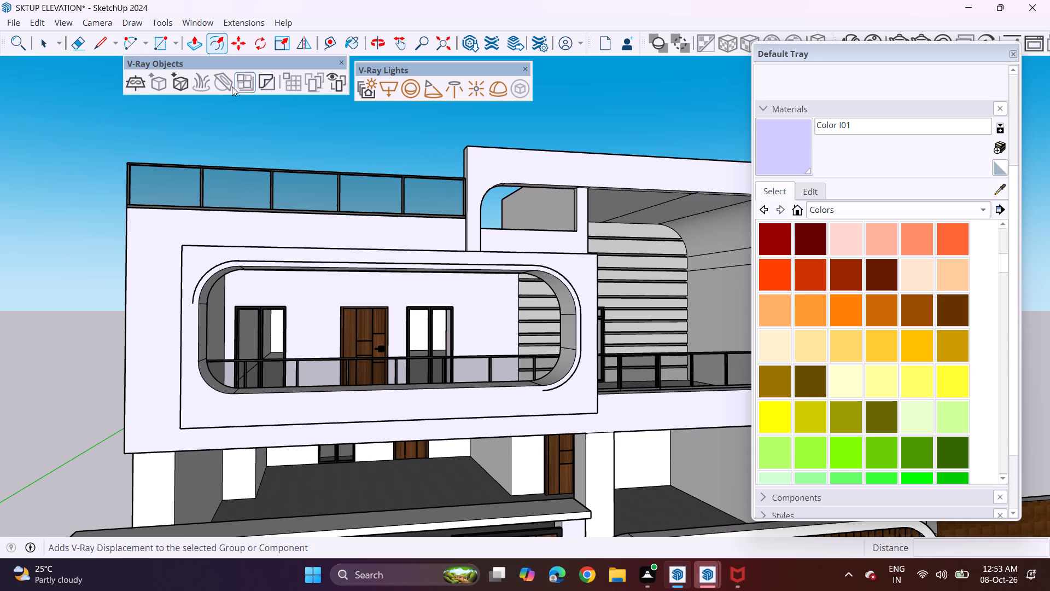
click(208, 387)
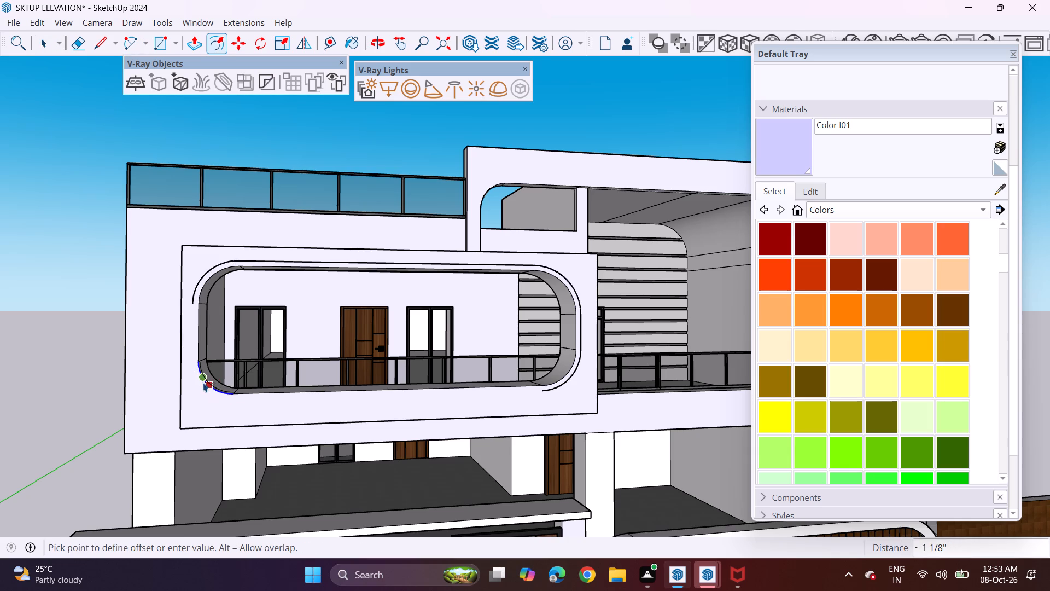
key(Escape)
double_click(205, 383)
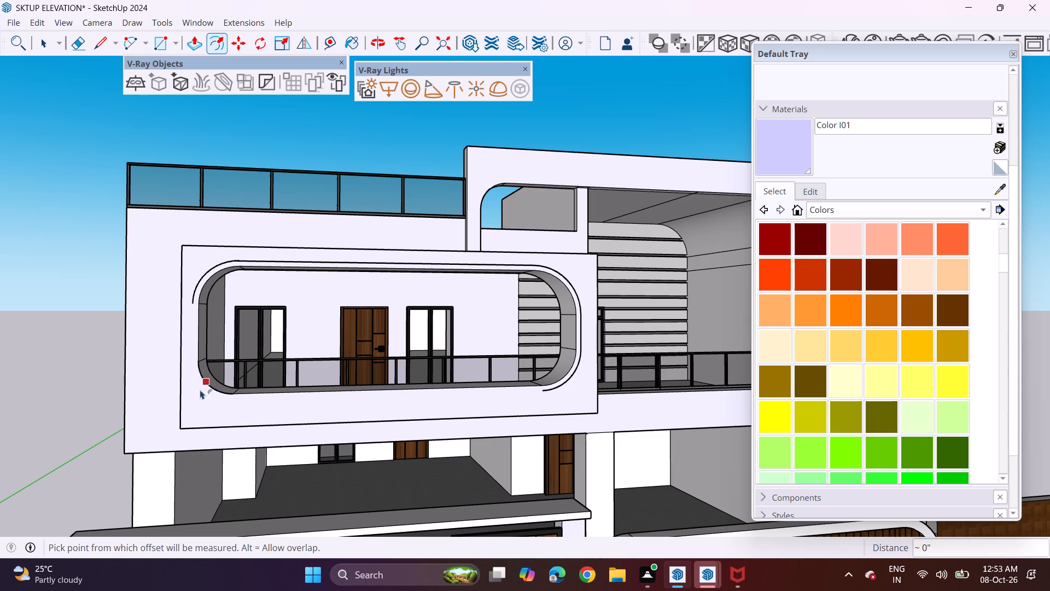
click(207, 383)
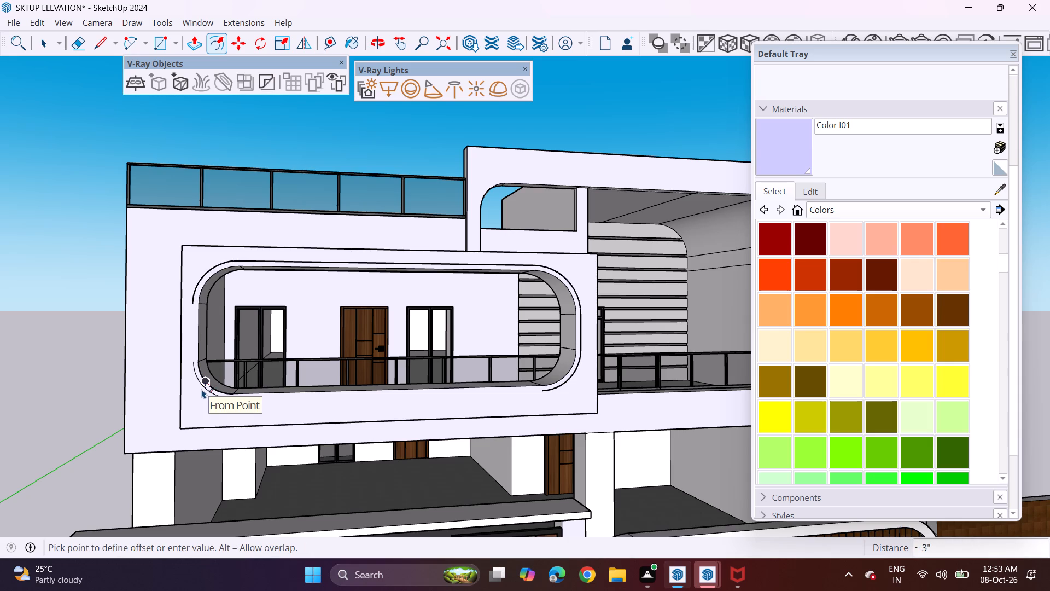
click(202, 389)
Close the border outline by joining the offset arcs with straight lines along the opening's left side and bottom.
middle_drag(239, 350, 270, 355)
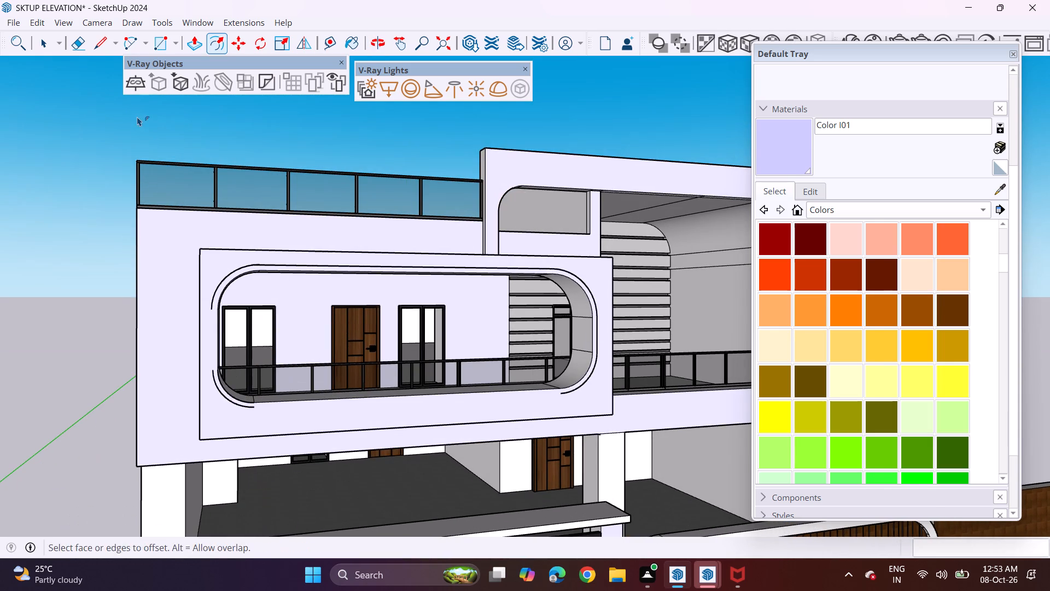
click(107, 50)
click(215, 309)
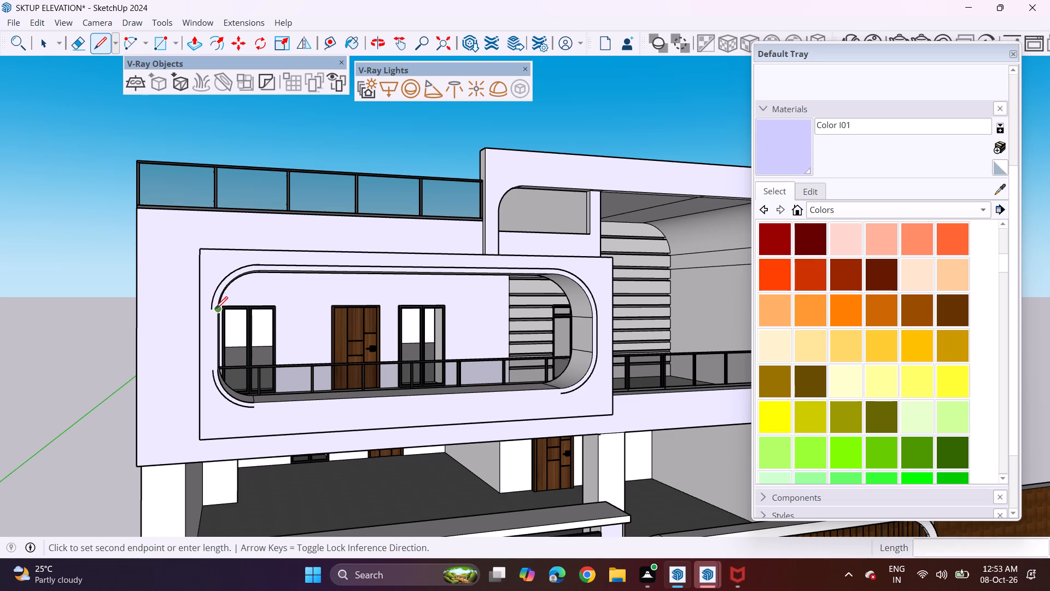
key(Escape)
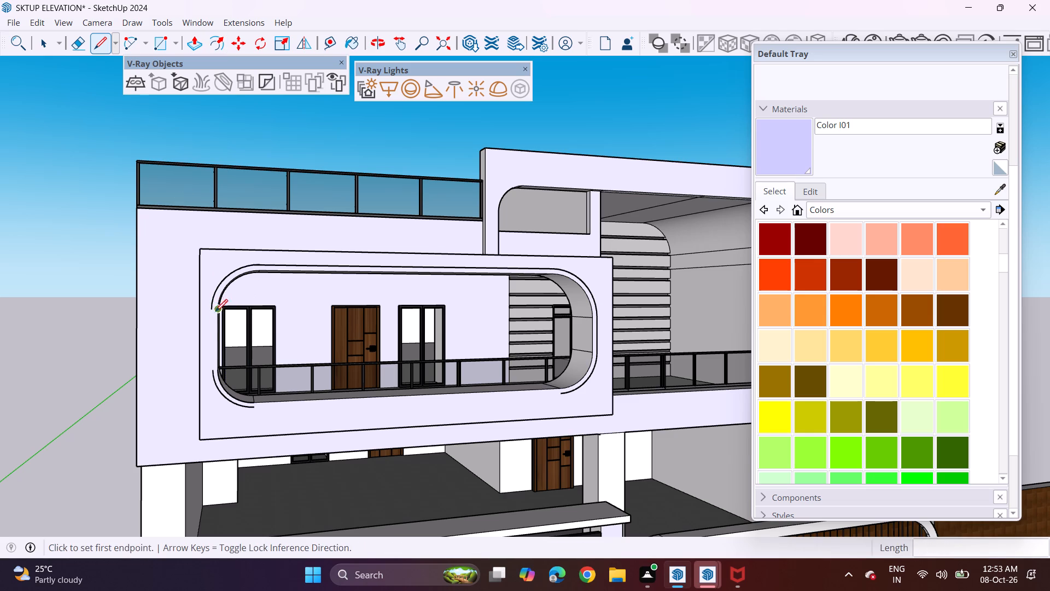
click(211, 313)
click(210, 369)
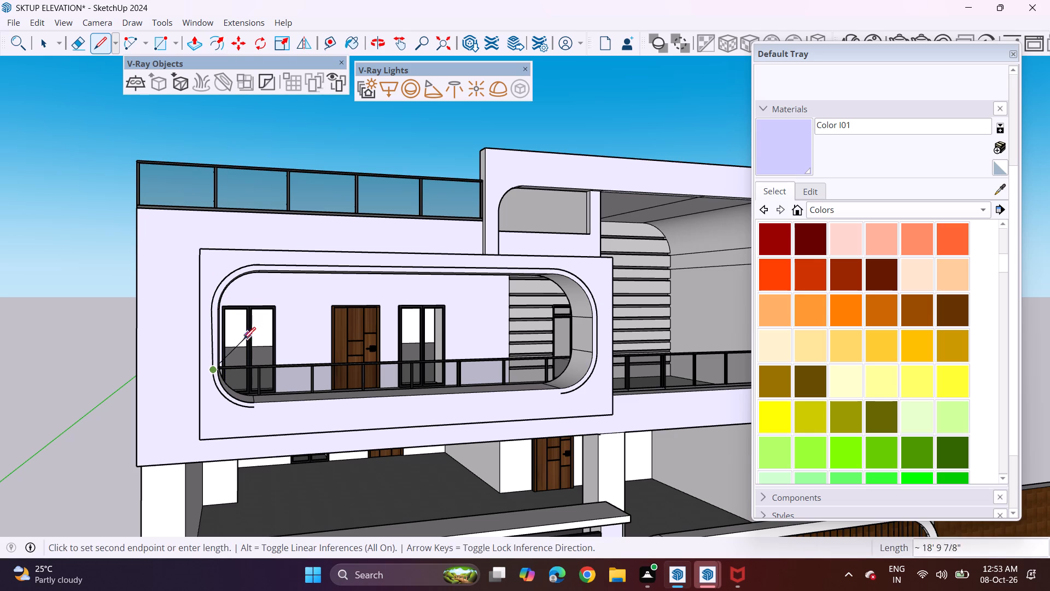
key(space)
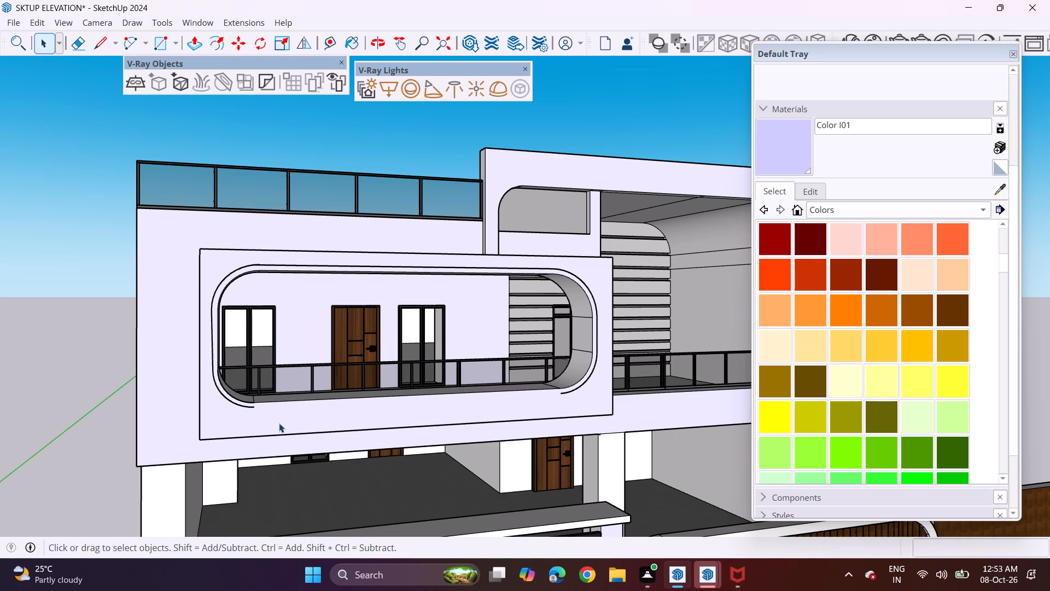
key(p)
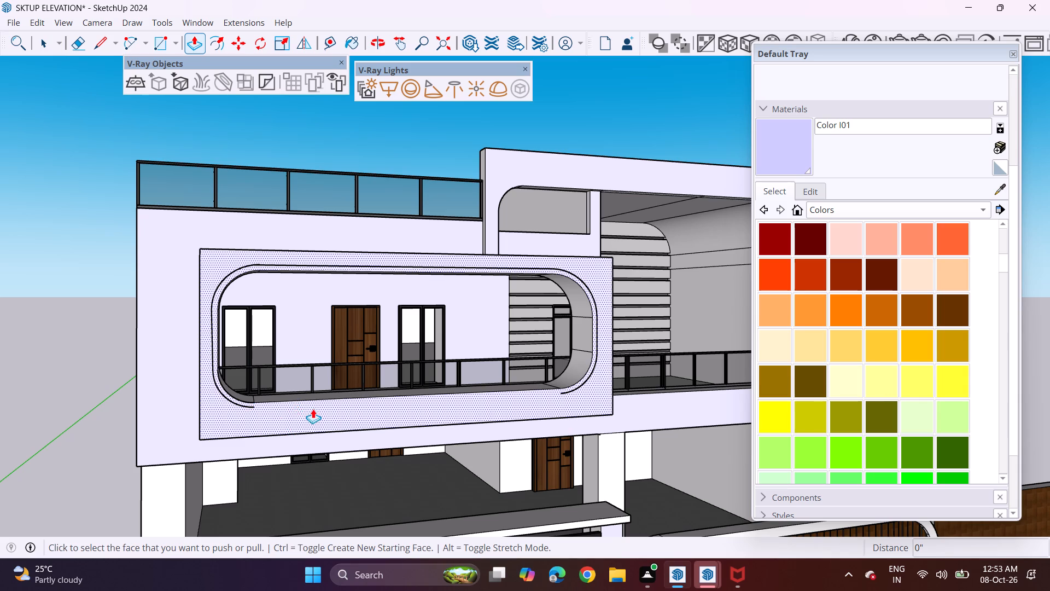
key(Escape)
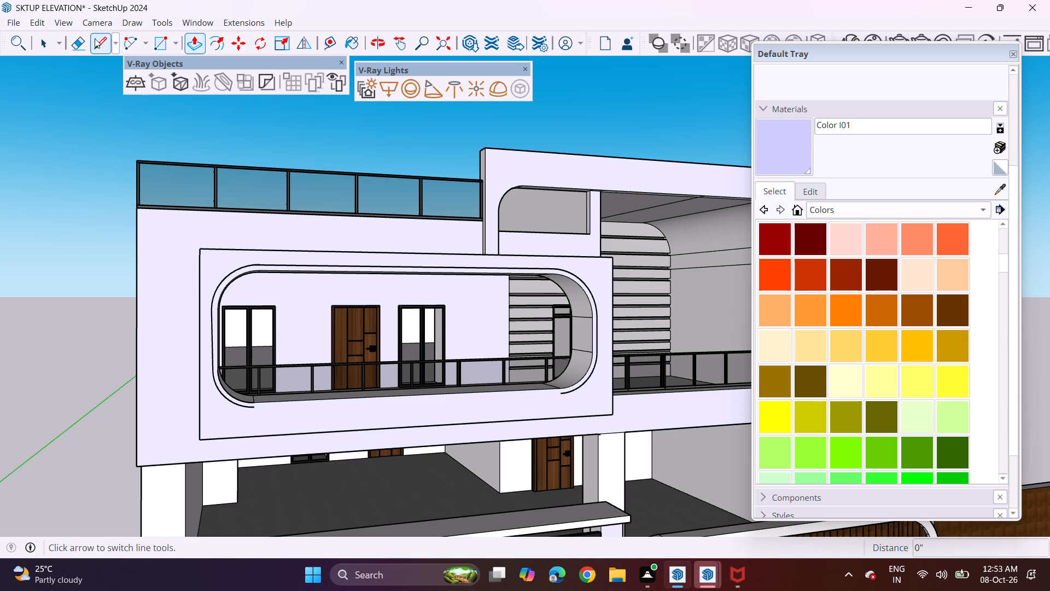
click(107, 42)
click(258, 407)
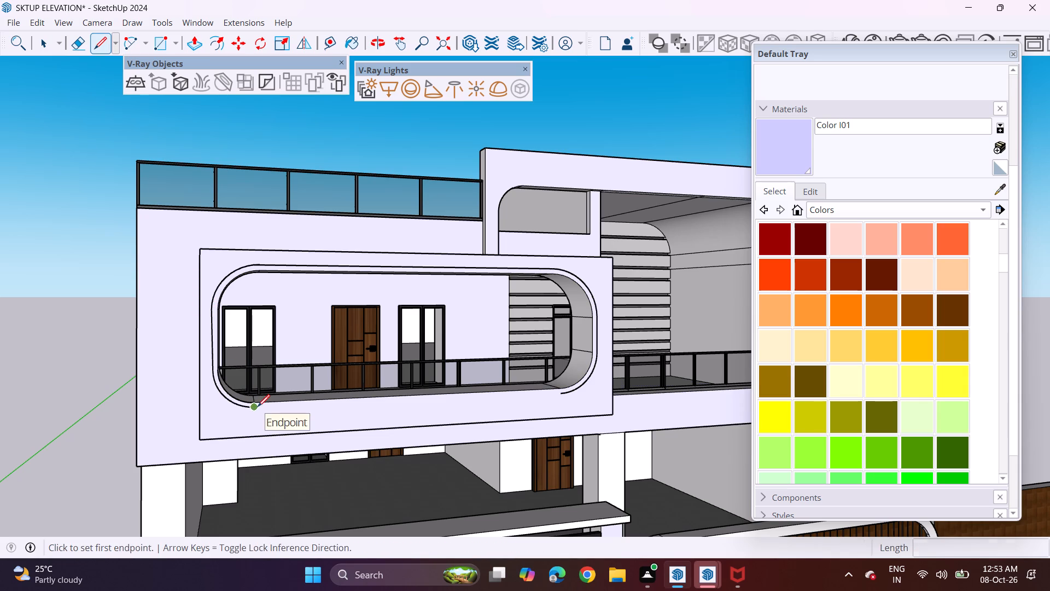
click(562, 396)
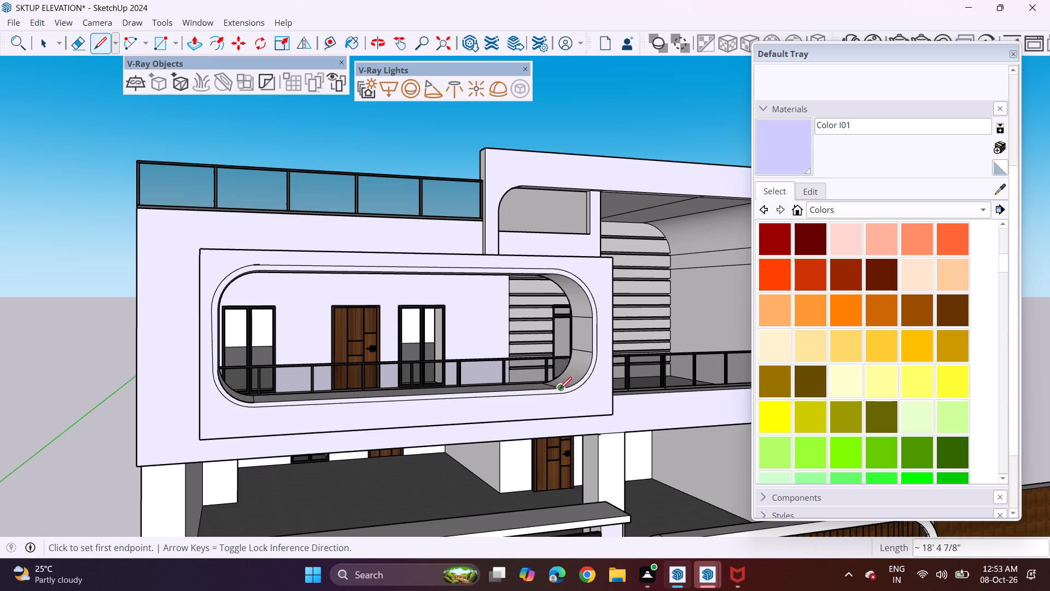
Push the border face around the rounded balcony opening inward about 2 9/16".
middle_drag(446, 387, 336, 413)
key(space)
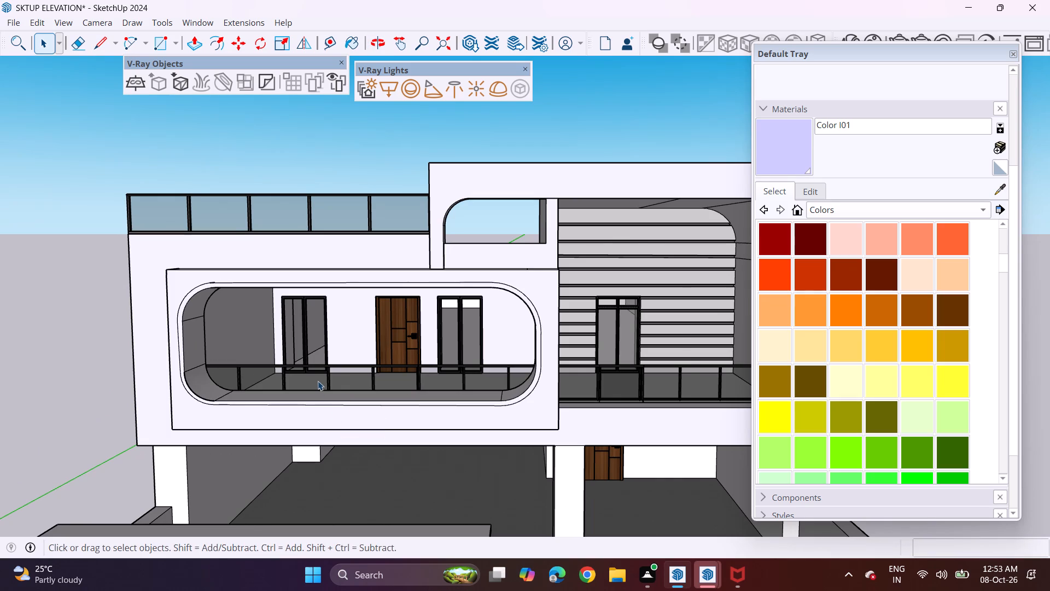
scroll(315, 379, up, 2)
click(189, 43)
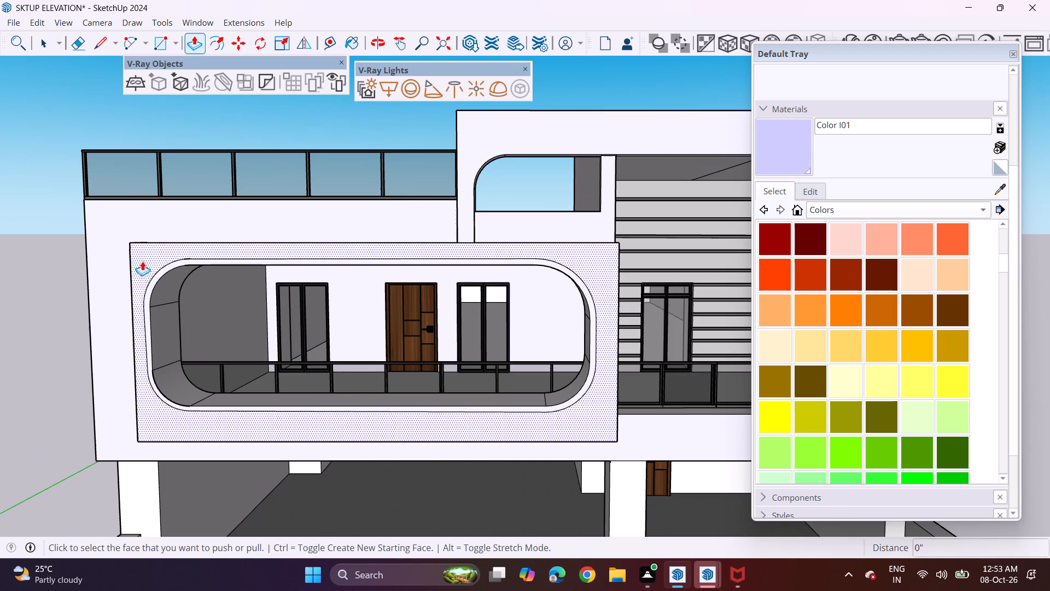
click(148, 302)
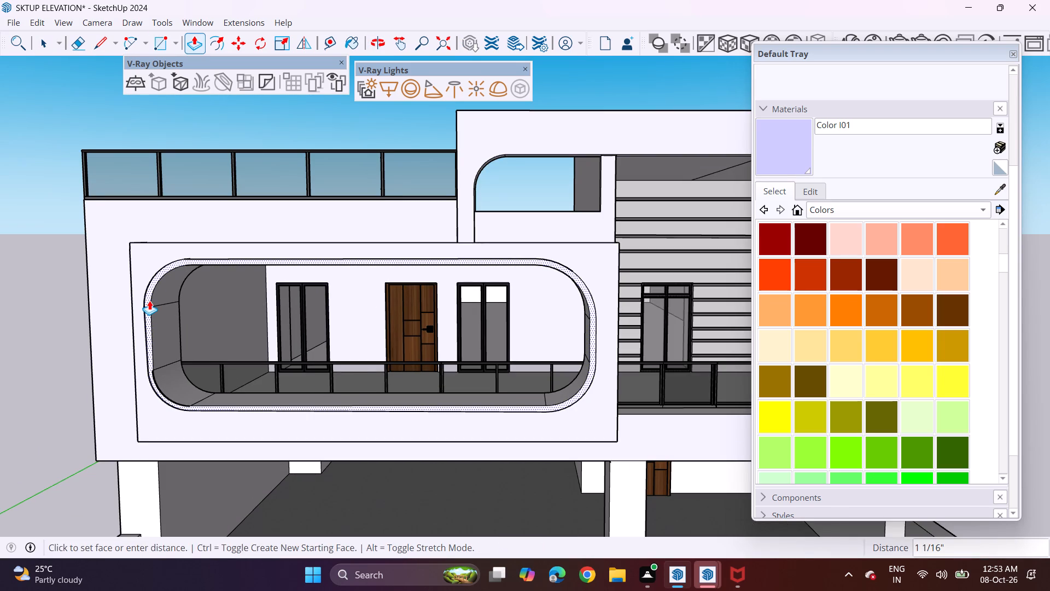
click(150, 297)
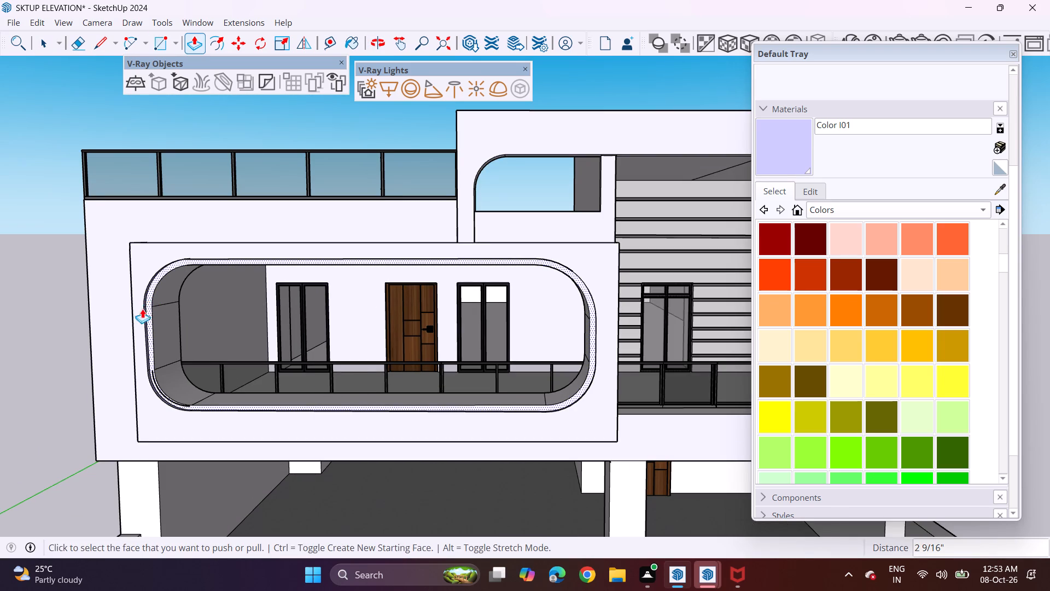
Delete the leftover stray arc on the border at the opening's lower-left corner.
middle_drag(151, 357, 184, 322)
scroll(148, 373, up, 7)
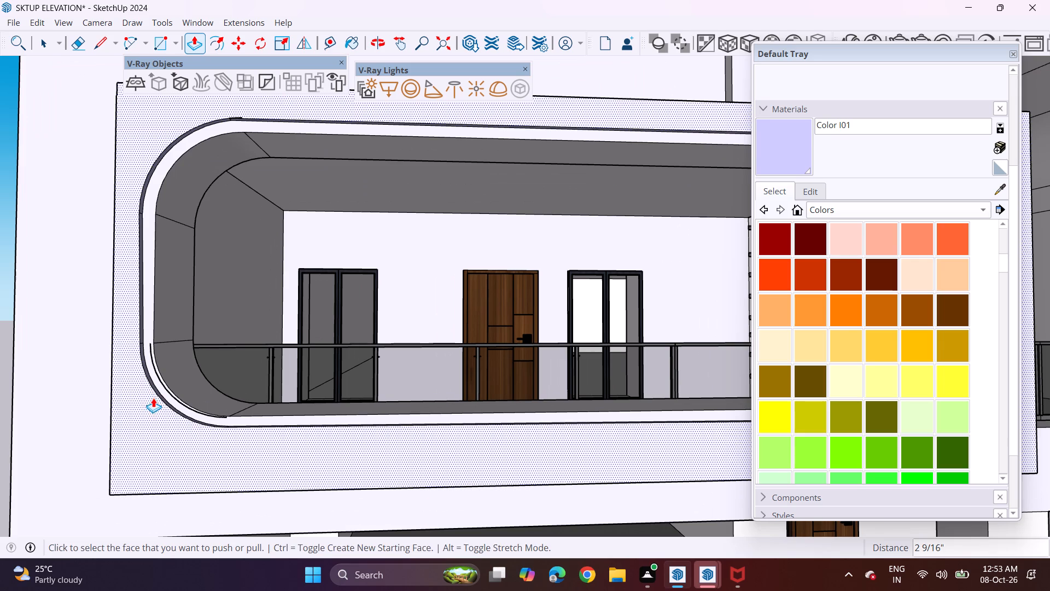
key(space)
click(161, 384)
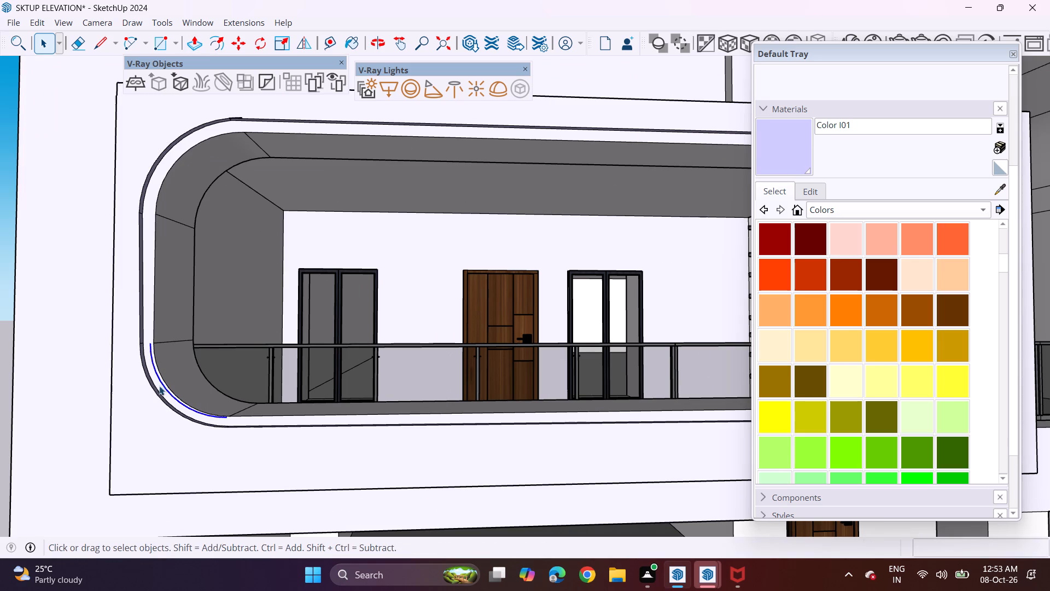
key(Delete)
Group the recessed border face around the opening and convert the group into a V-Ray mesh light.
scroll(156, 383, down, 2)
click(156, 383)
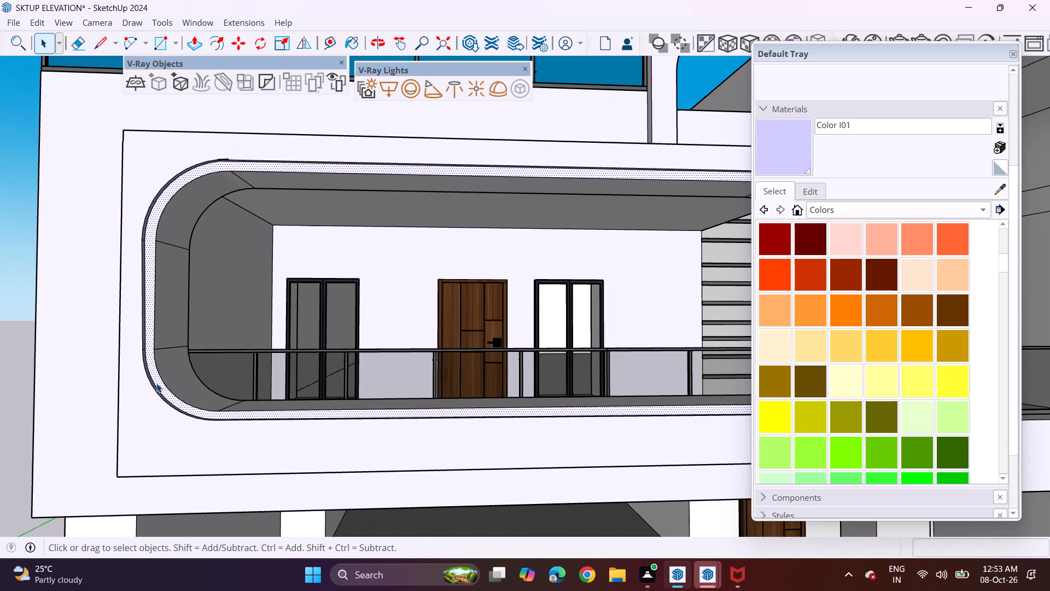
right_click(156, 383)
click(205, 190)
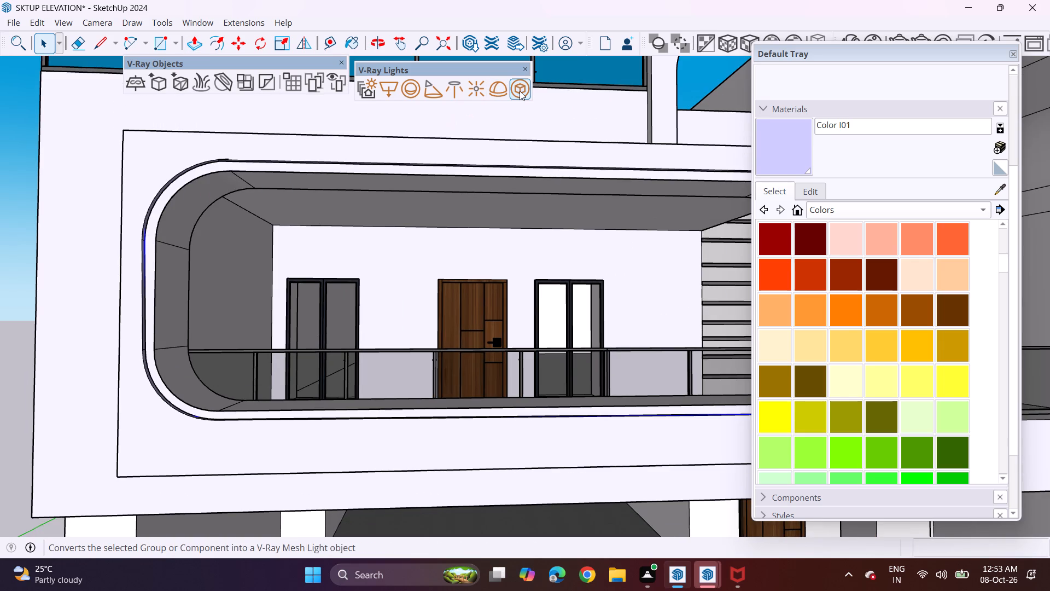
click(520, 91)
Examine the mesh-light border around the rounded balcony opening and the whole front elevation from several angles.
scroll(144, 291, down, 1)
middle_drag(129, 296, 0, 382)
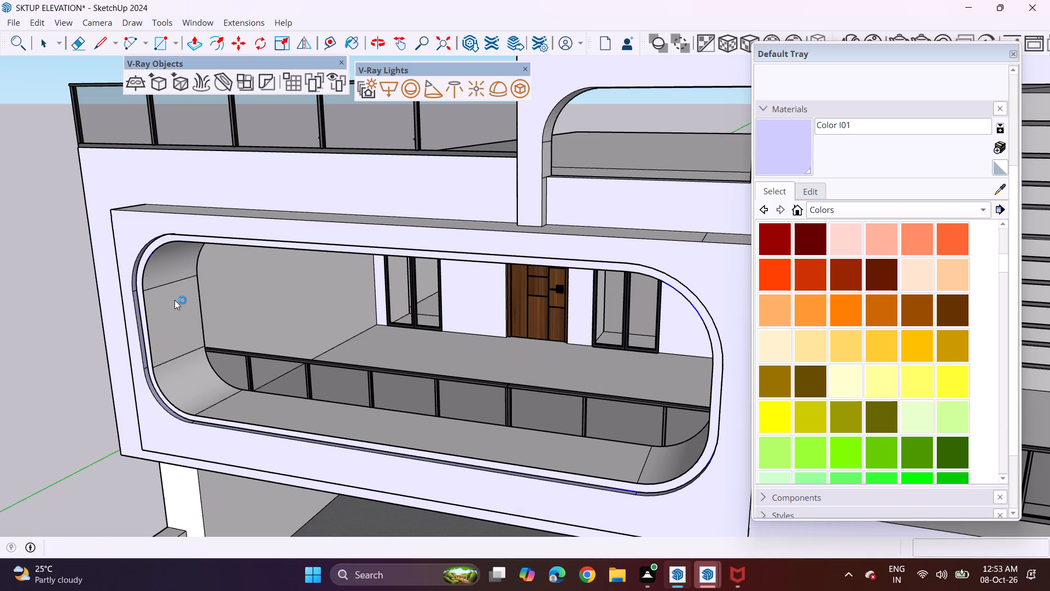
scroll(156, 343, down, 3)
middle_drag(144, 360, 286, 321)
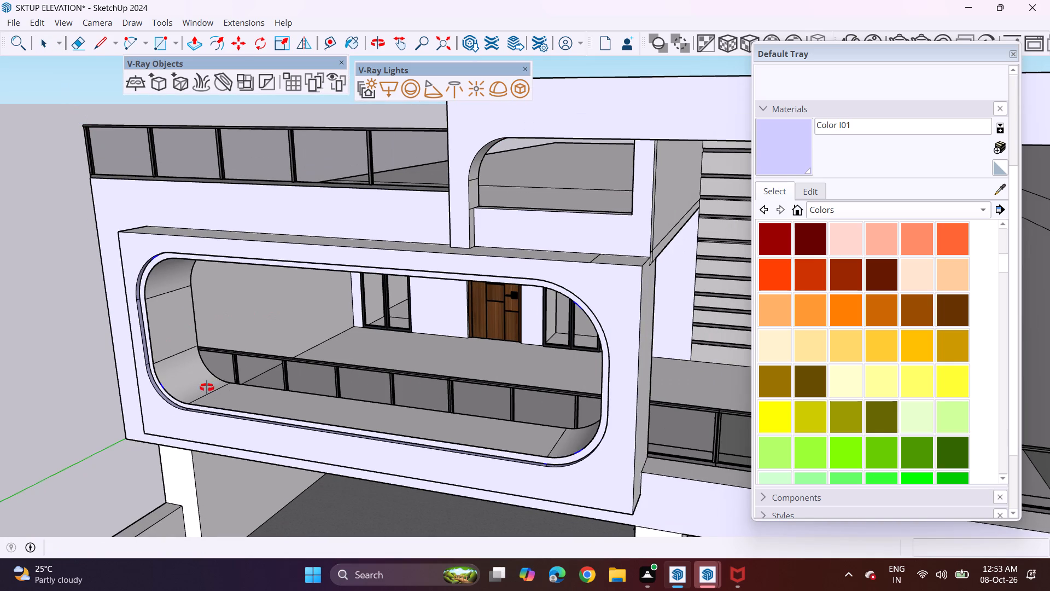
middle_drag(212, 387, 247, 332)
scroll(214, 373, down, 4)
middle_drag(275, 376, 335, 329)
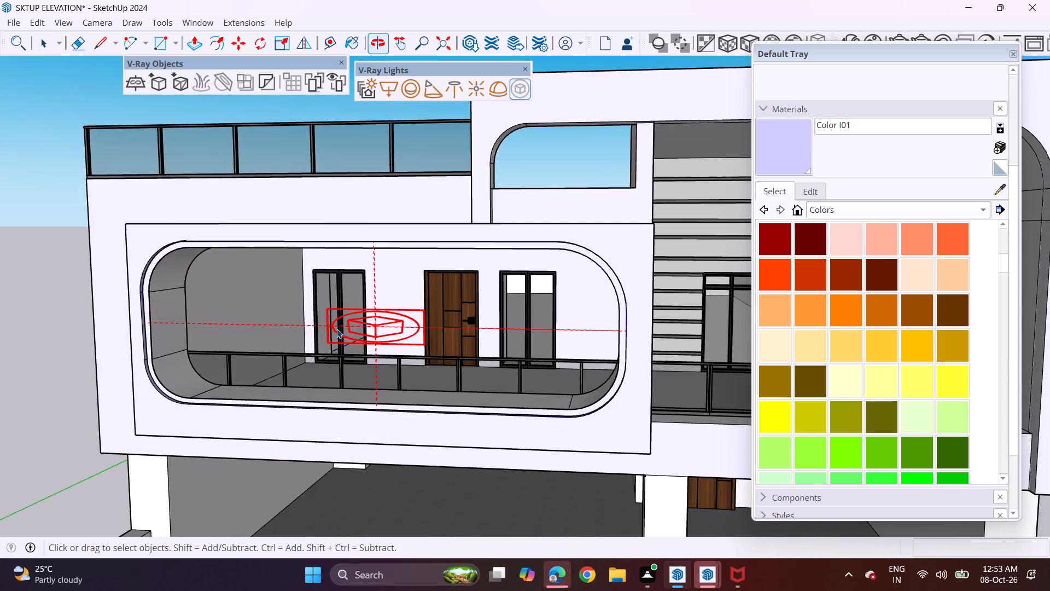
scroll(337, 329, down, 9)
middle_drag(244, 393, 307, 349)
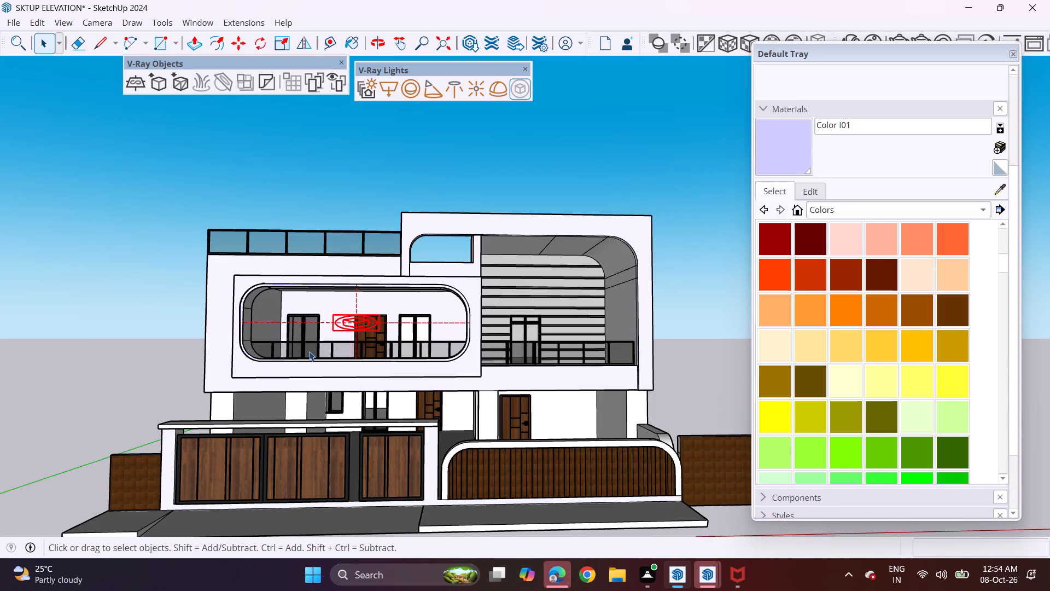
Draw a small circle for a ceiling light on the left half of the upper balcony's ceiling.
scroll(291, 291, up, 3)
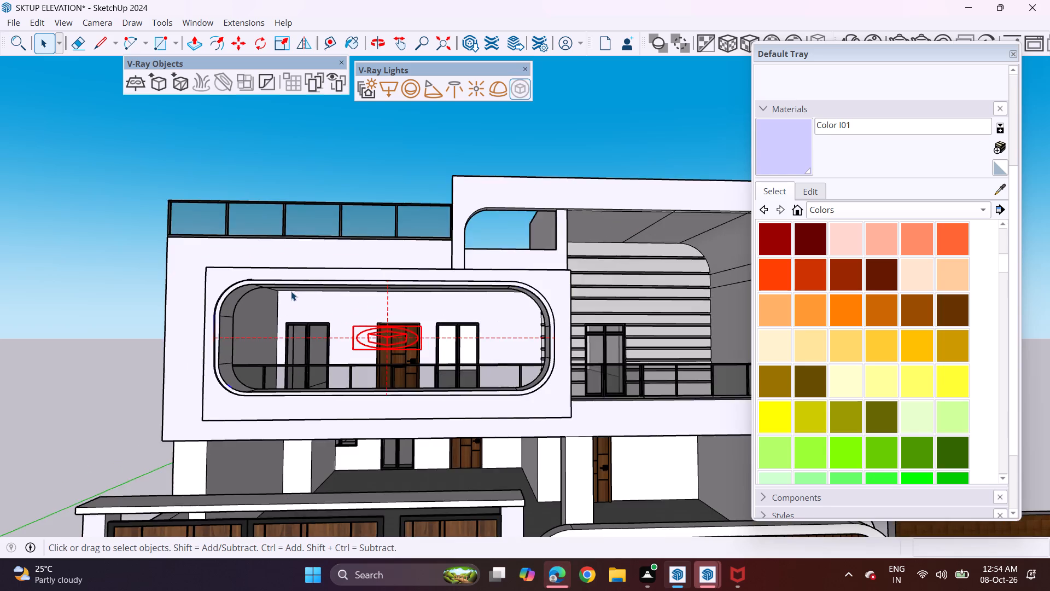
middle_drag(294, 291, 297, 268)
scroll(297, 271, up, 9)
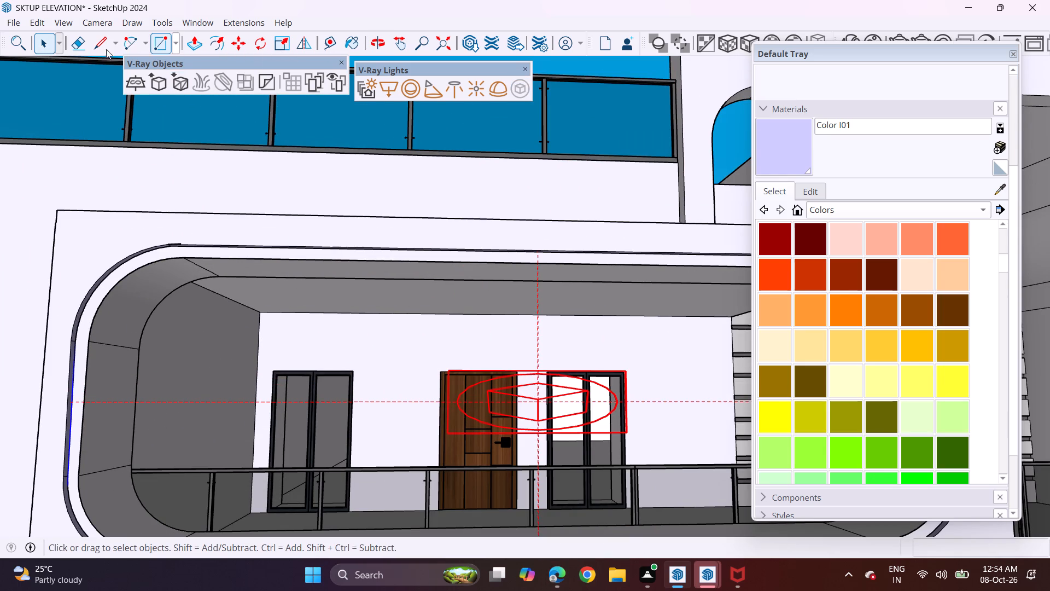
click(142, 43)
click(147, 63)
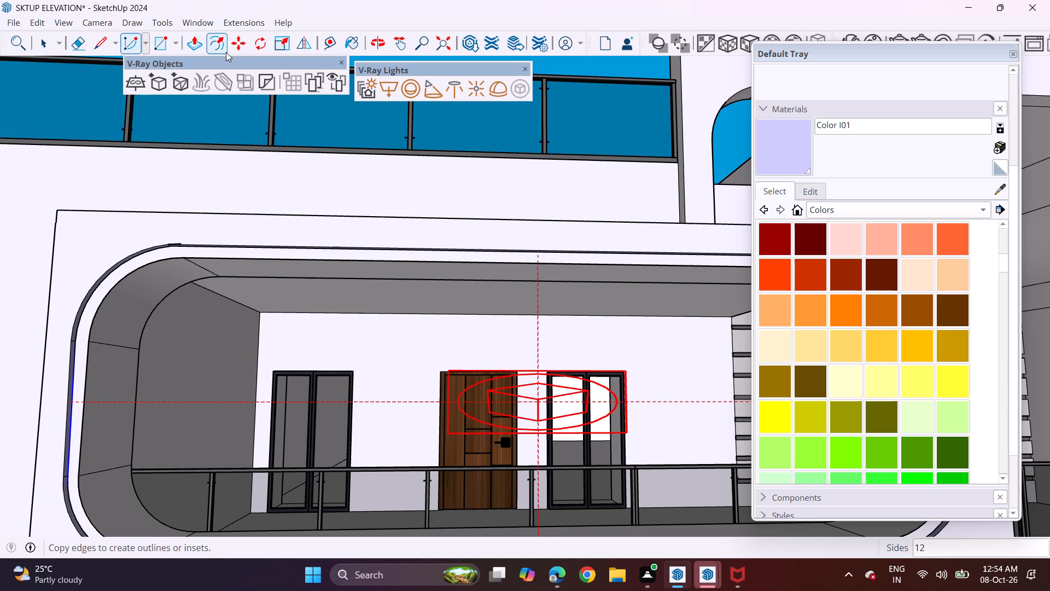
key(c)
middle_drag(320, 312, 318, 230)
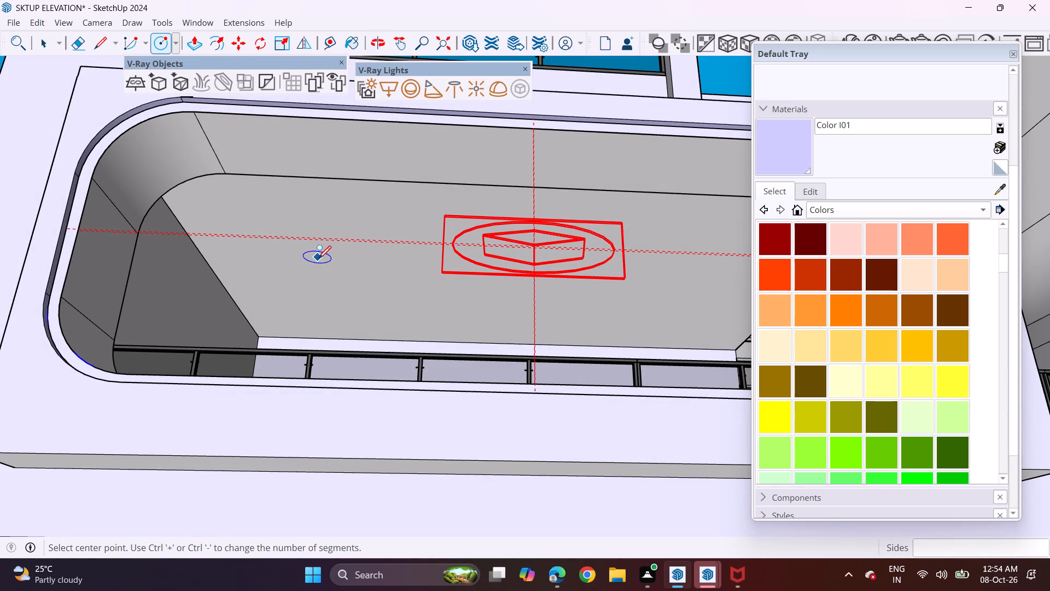
click(381, 283)
click(398, 287)
Draw a second circle of about 1' radius on the right half of the balcony ceiling, in line with the first.
scroll(379, 278, down, 3)
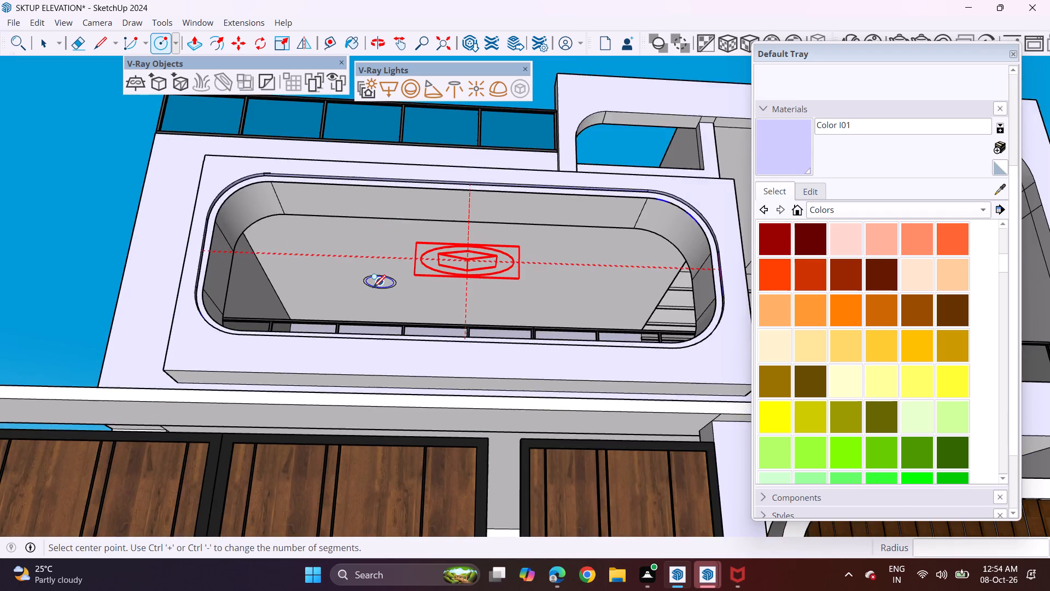
scroll(373, 287, down, 2)
middle_drag(372, 290, 381, 349)
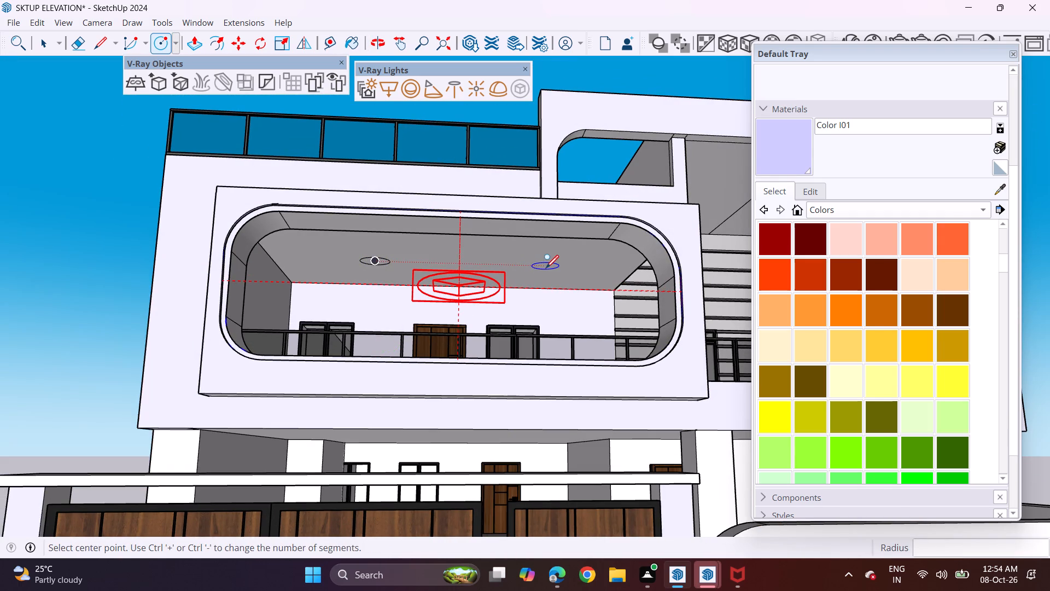
click(546, 267)
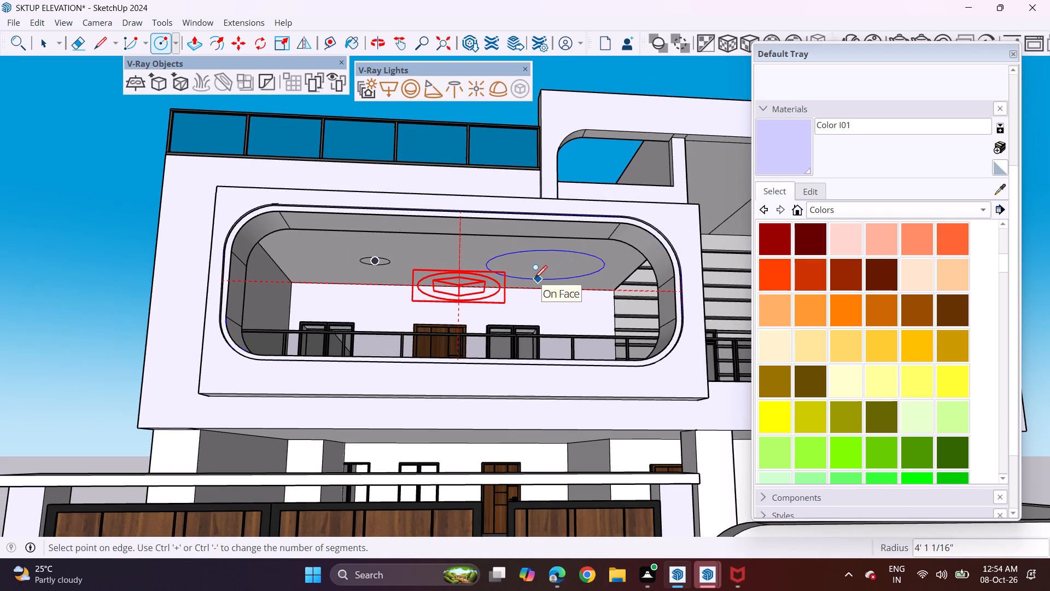
key(Escape)
click(544, 269)
click(552, 271)
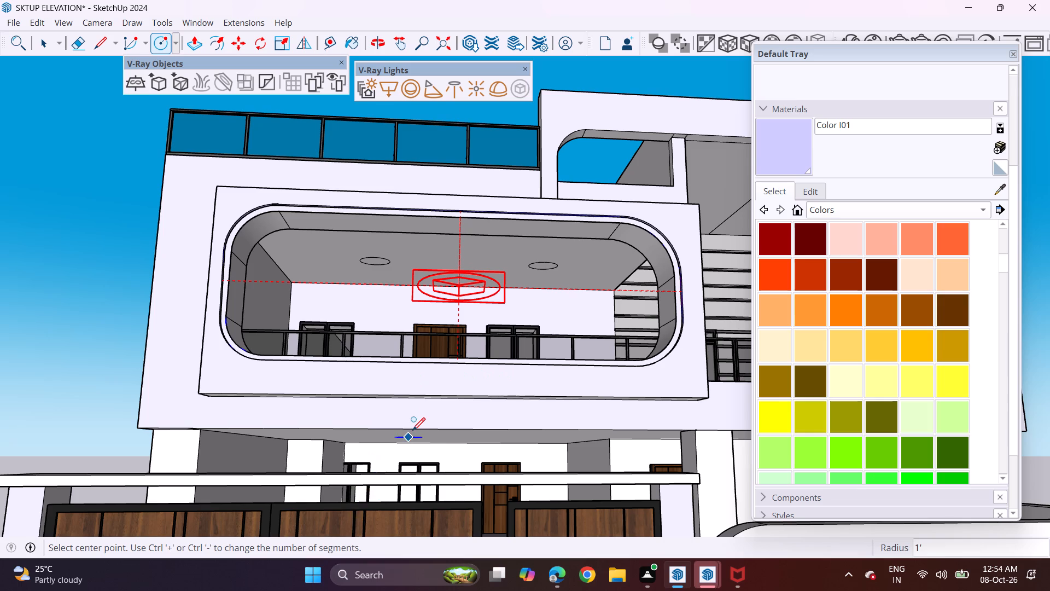
Draw a circle of about 5 1/4" radius on the left part of the ground-floor porch ceiling, beneath the balcony.
shift+middle_drag(402, 416, 379, 361)
middle_drag(374, 358, 380, 390)
scroll(343, 403, up, 1)
middle_drag(340, 392, 341, 374)
scroll(341, 374, up, 4)
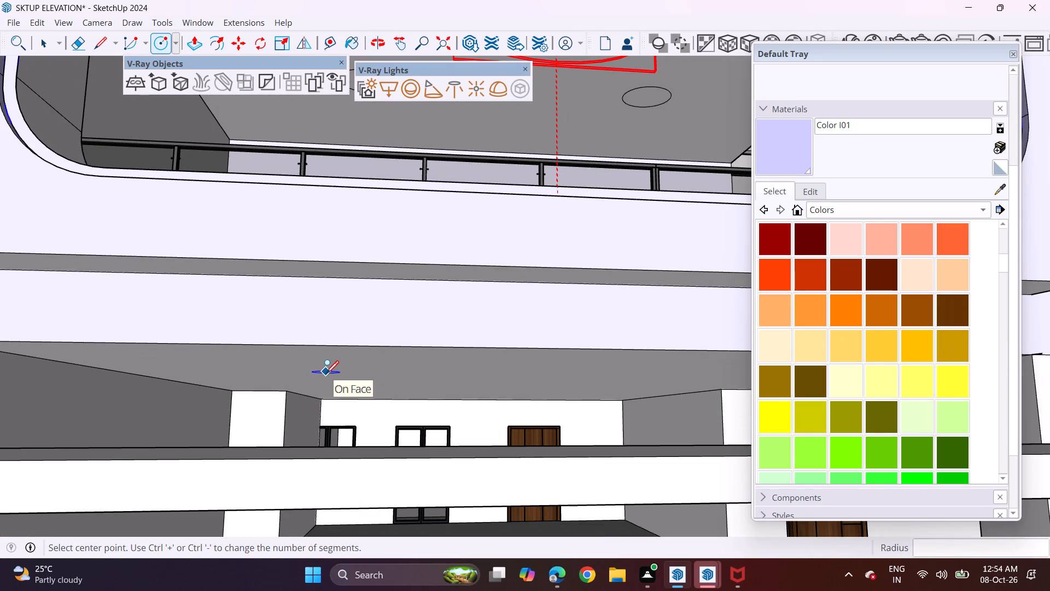
click(255, 370)
click(270, 369)
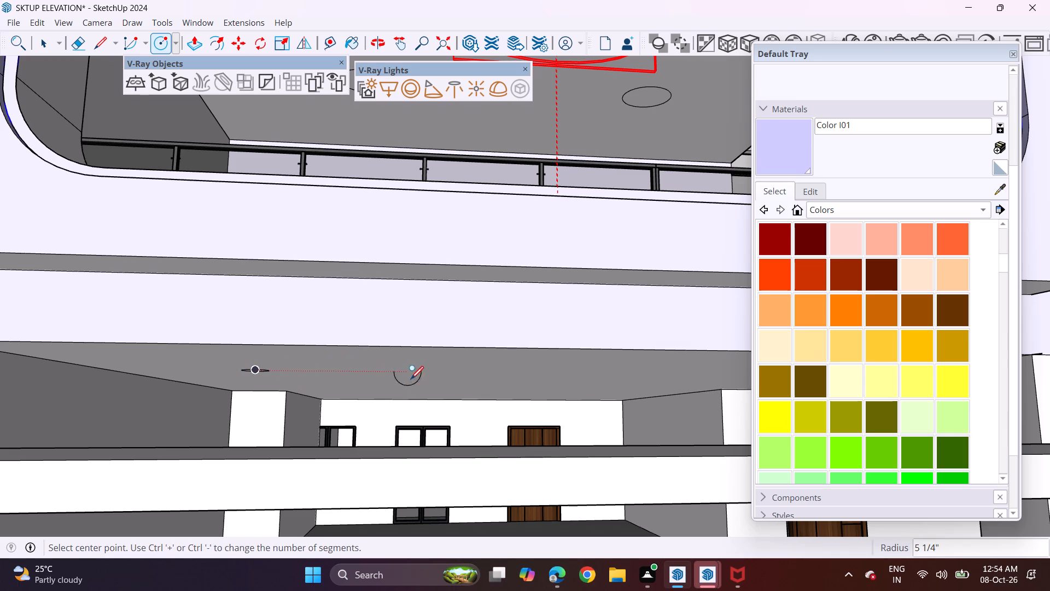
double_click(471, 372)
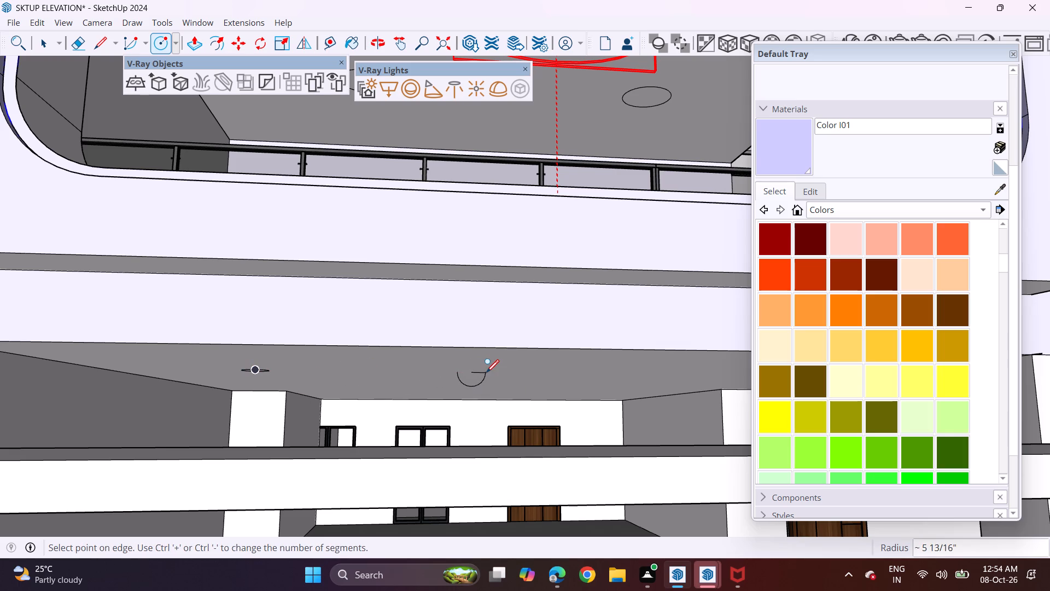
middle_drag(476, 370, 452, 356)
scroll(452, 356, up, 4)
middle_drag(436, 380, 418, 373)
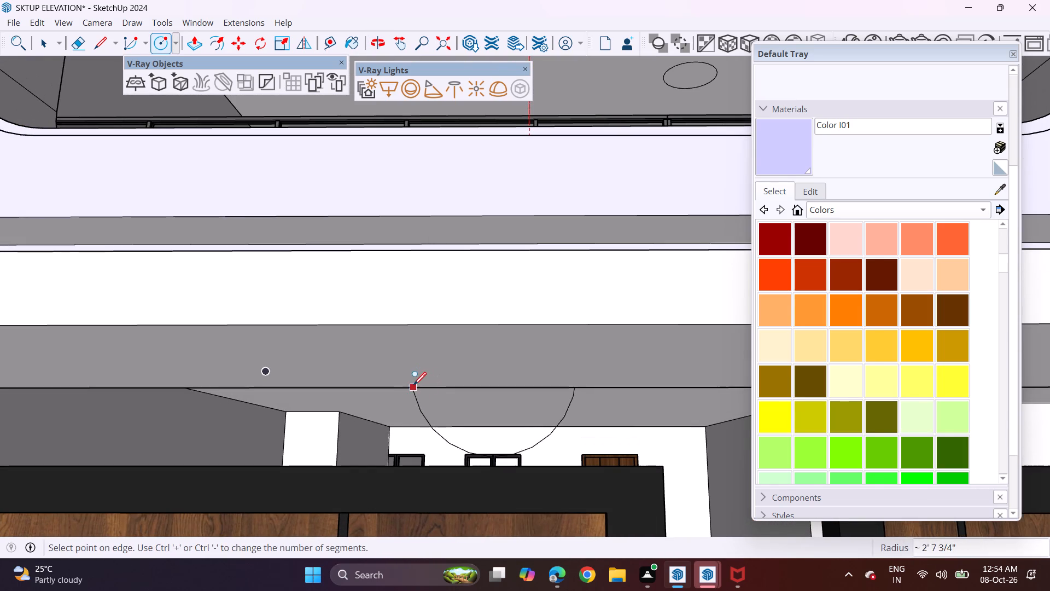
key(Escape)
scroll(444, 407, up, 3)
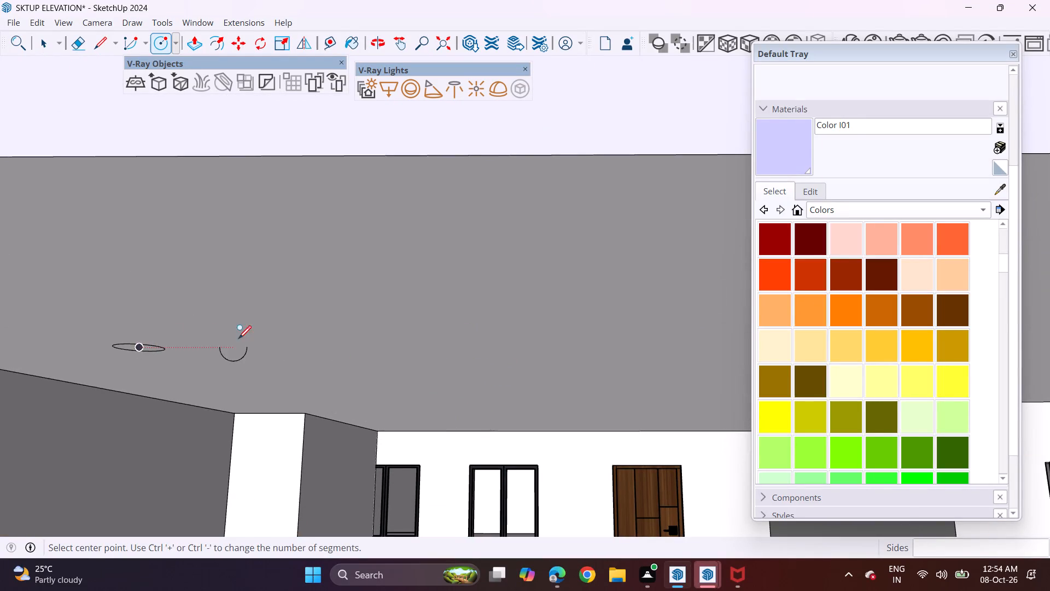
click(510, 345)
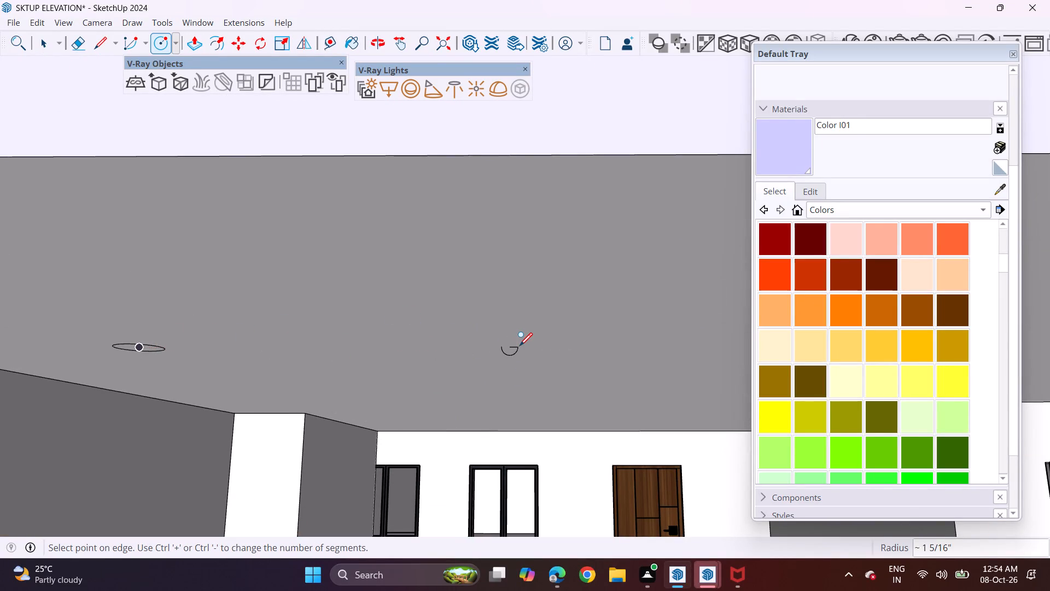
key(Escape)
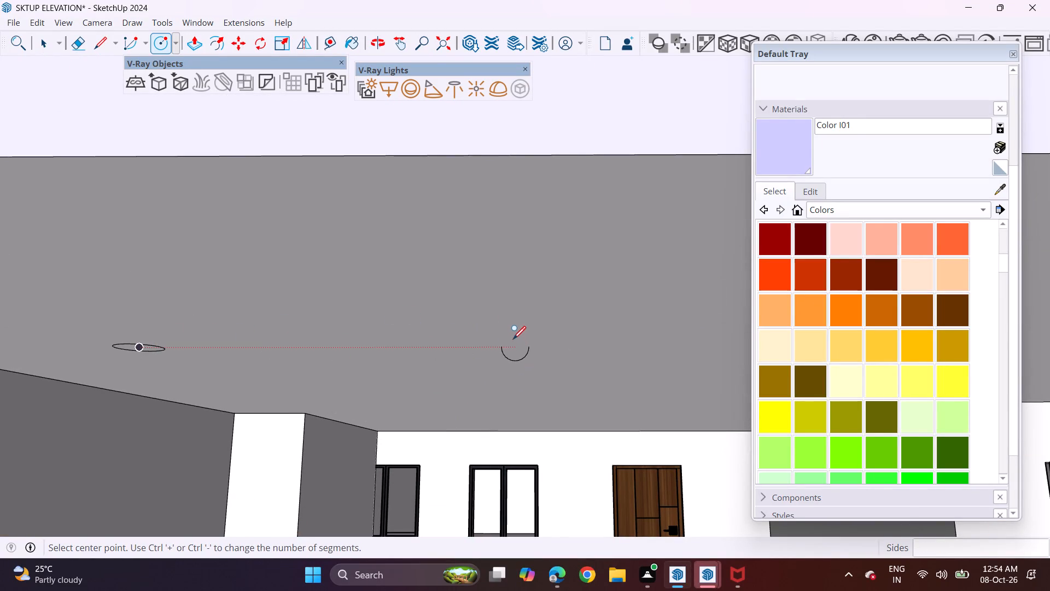
Draw two more circles in a row along the porch ceiling, the first with a radius of about 4 13/16".
middle_drag(507, 326, 492, 297)
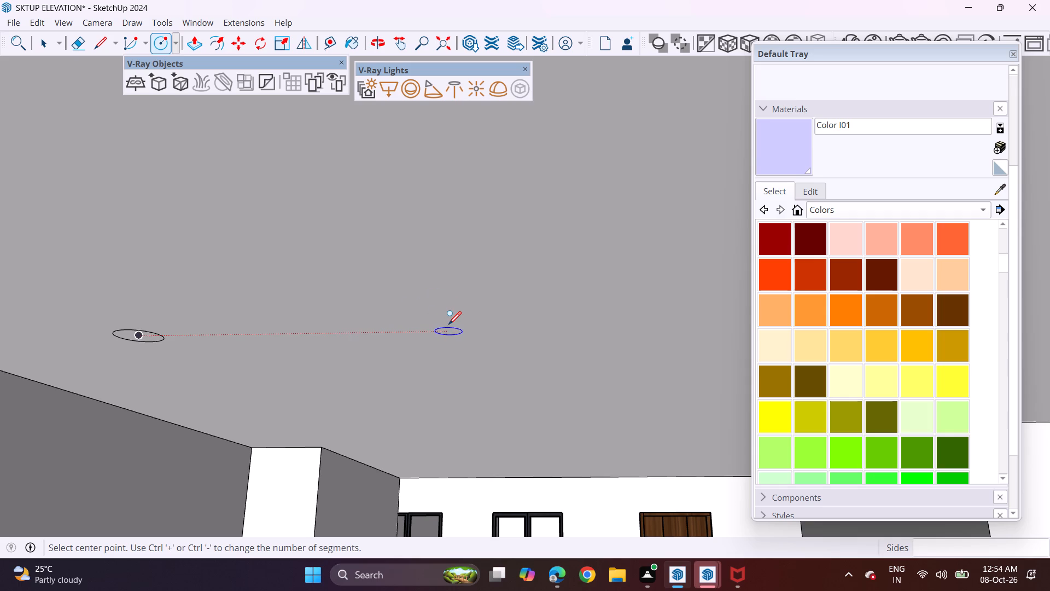
click(509, 329)
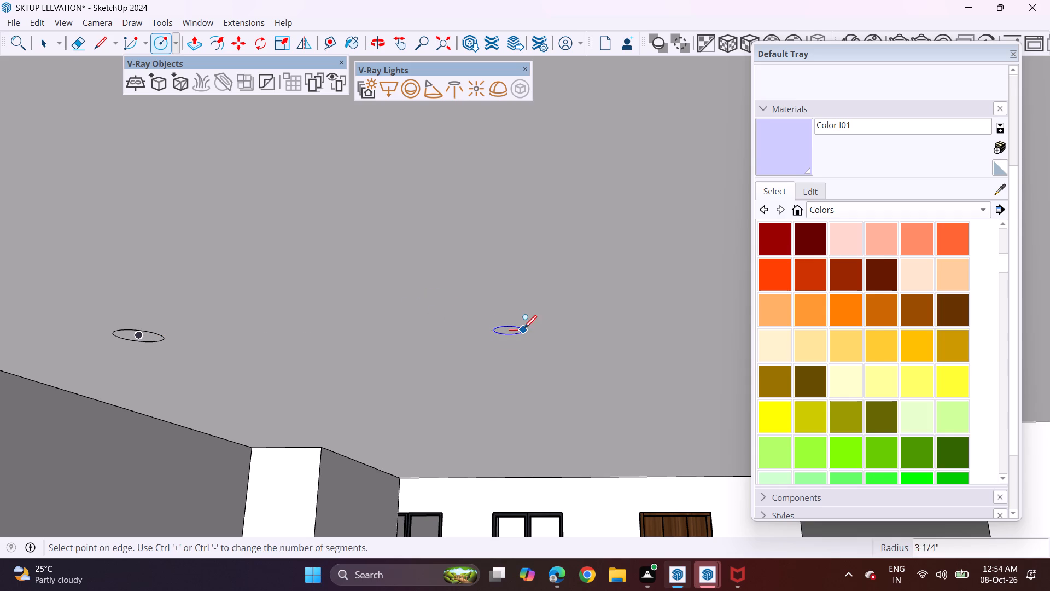
click(530, 327)
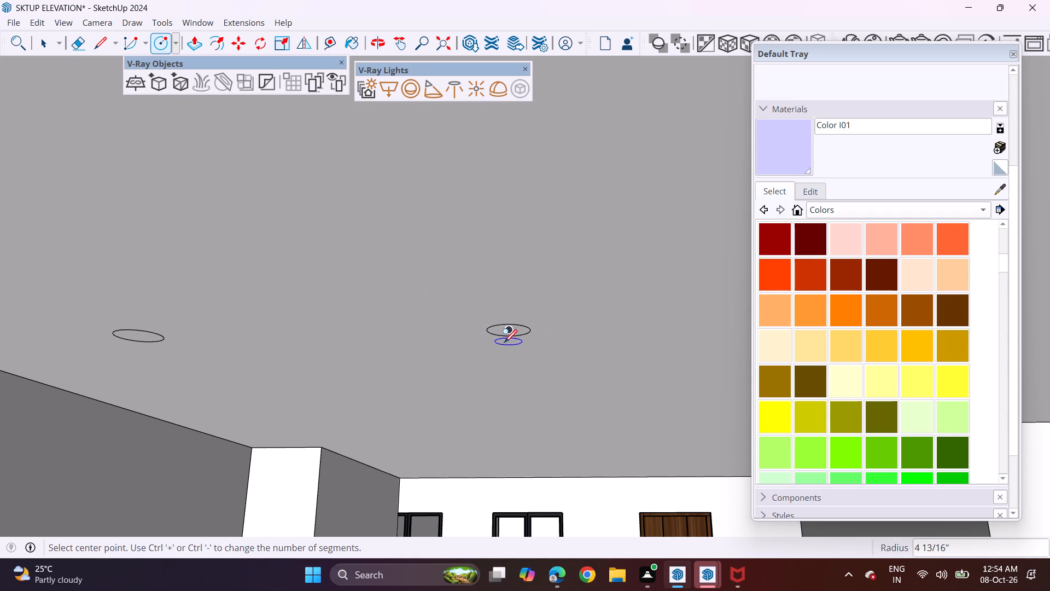
shift+middle_drag(472, 334, 128, 277)
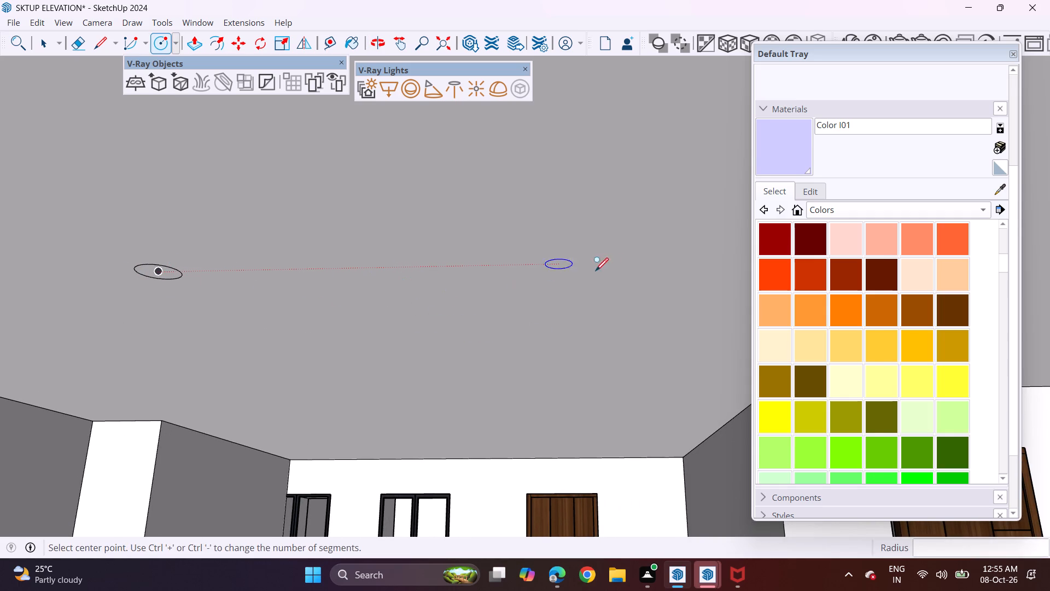
click(674, 268)
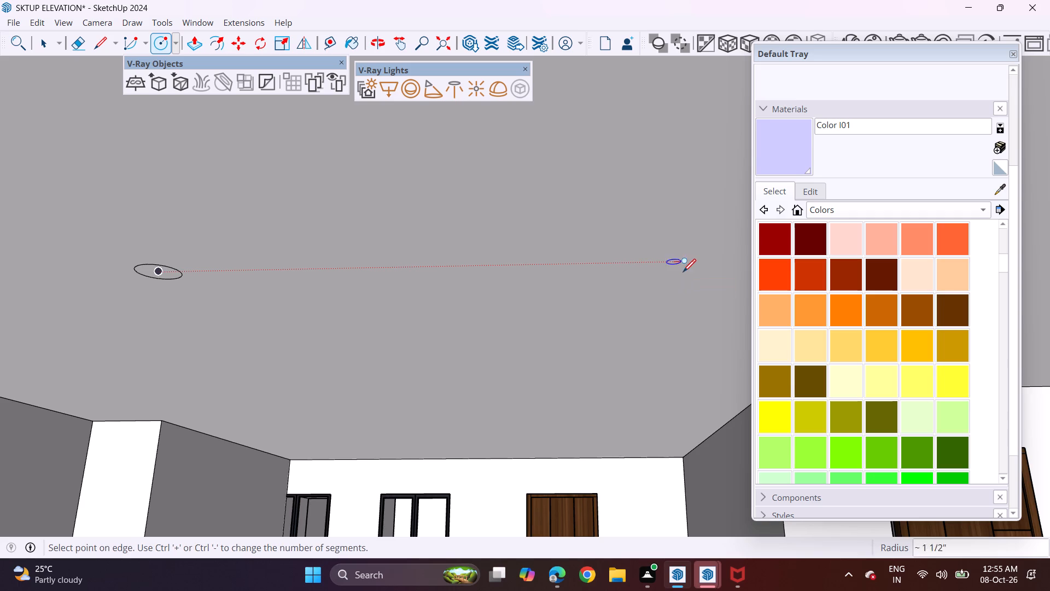
click(699, 275)
Draw a fourth circle of about 7 7/16" radius on the porch ceiling in front of the wooden door, in line with the others.
shift+middle_drag(641, 282, 0, 242)
middle_drag(266, 262, 149, 263)
scroll(188, 286, down, 3)
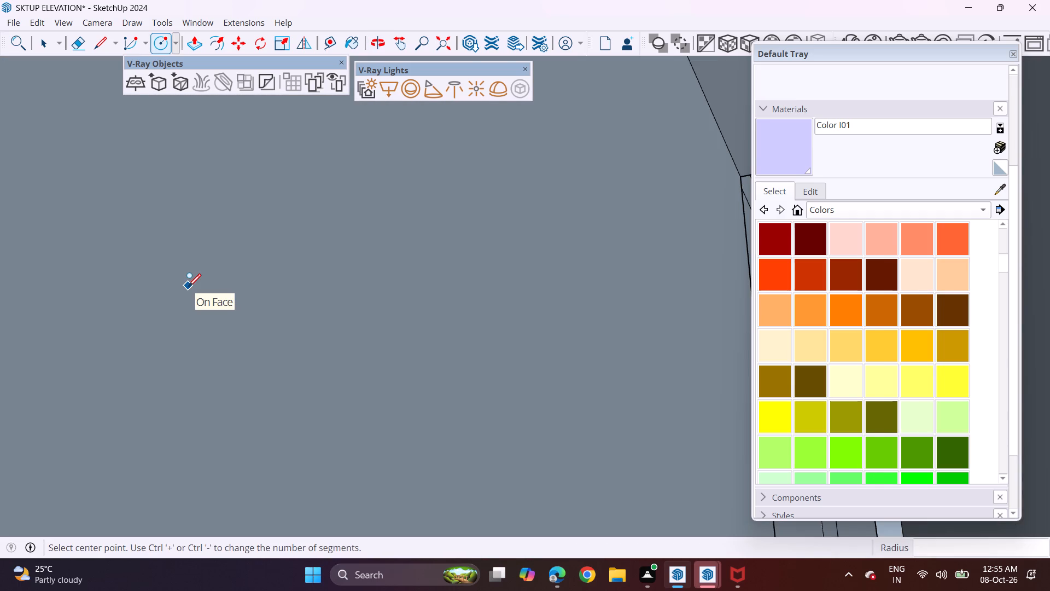
shift+middle_drag(164, 287, 679, 327)
shift+middle_drag(234, 268, 249, 280)
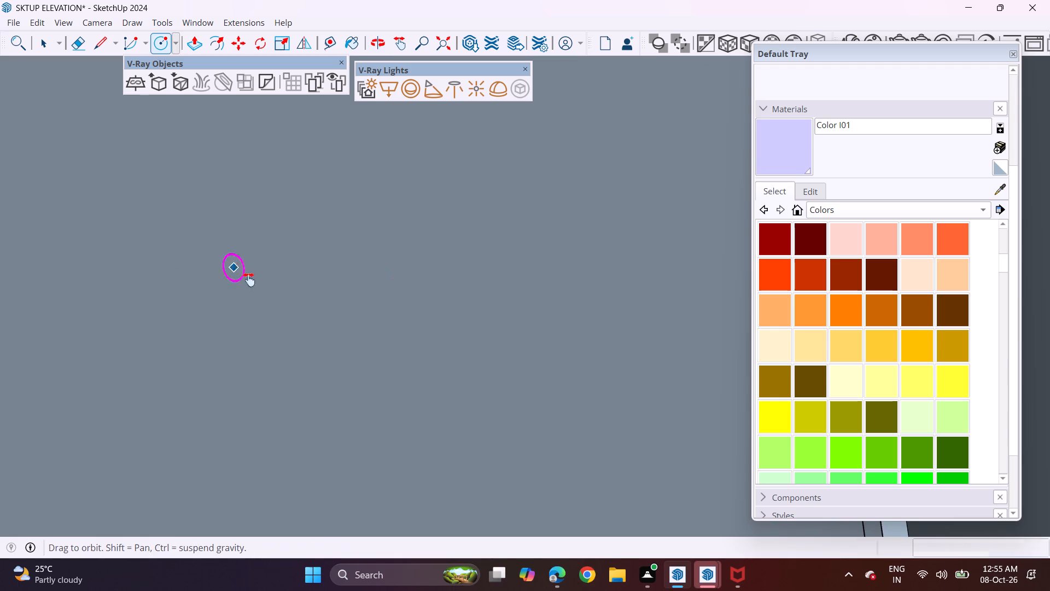
shift+middle_drag(249, 280, 746, 430)
scroll(273, 322, down, 20)
scroll(273, 322, down, 8)
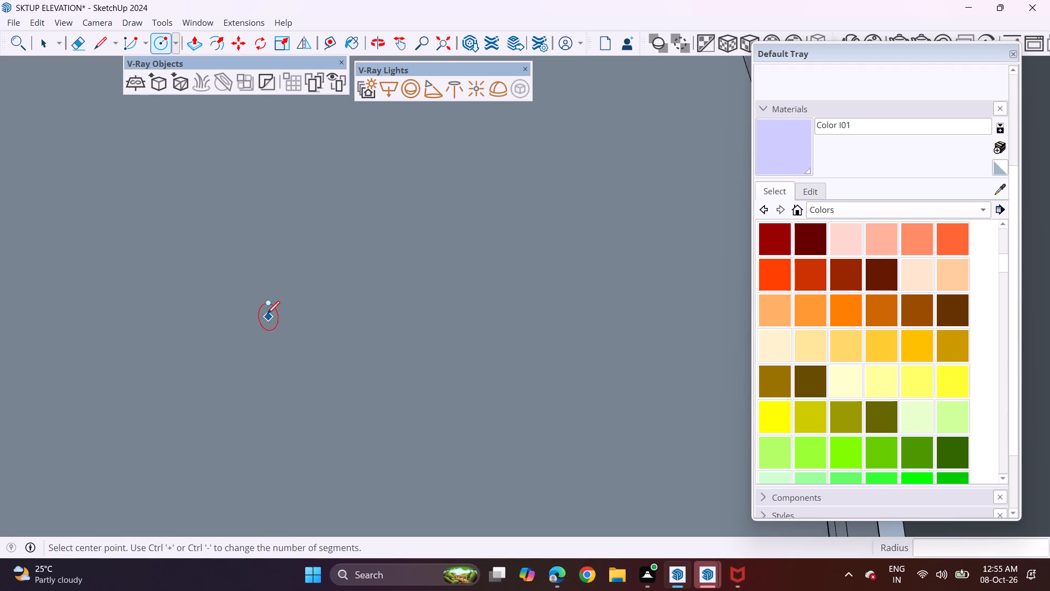
scroll(267, 313, down, 20)
scroll(267, 313, down, 20)
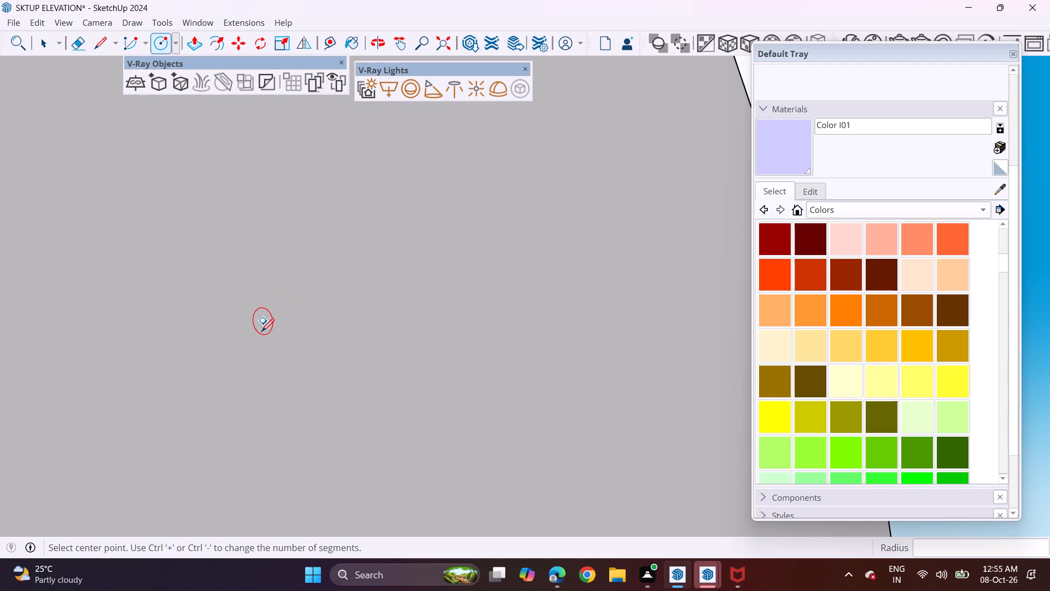
scroll(261, 331, down, 20)
scroll(261, 331, down, 19)
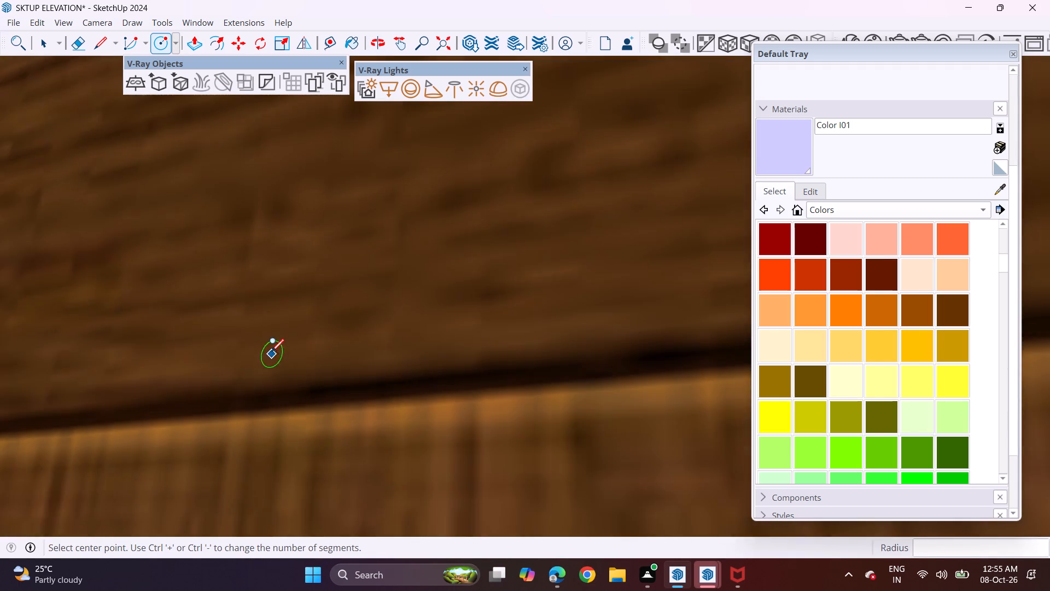
scroll(271, 351, down, 20)
scroll(271, 351, down, 19)
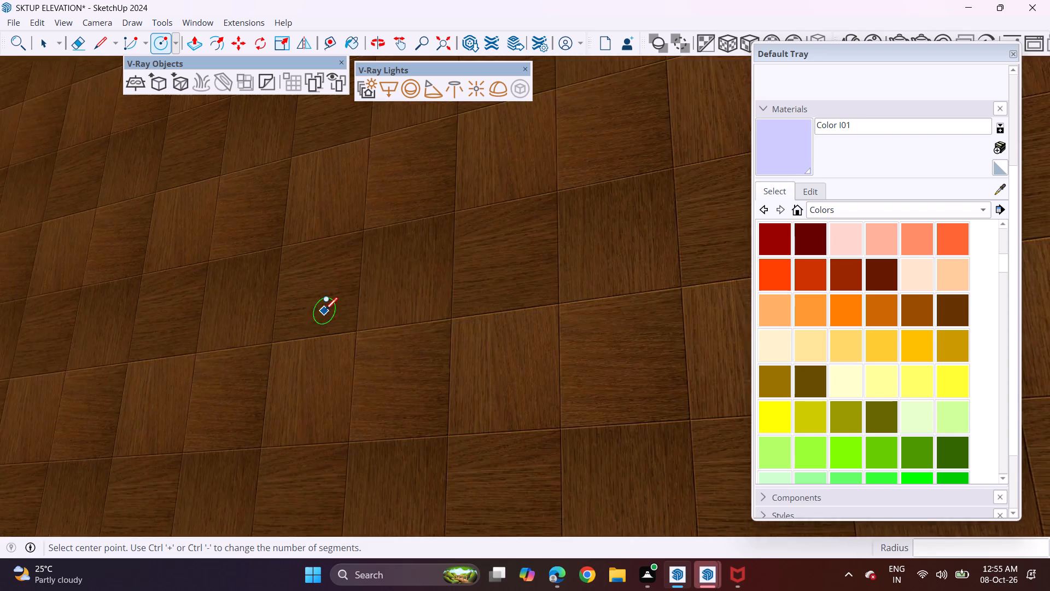
scroll(325, 309, down, 18)
middle_drag(260, 198, 521, 518)
middle_drag(192, 317, 270, 399)
middle_drag(523, 519, 499, 473)
scroll(442, 403, up, 3)
middle_drag(440, 398, 420, 362)
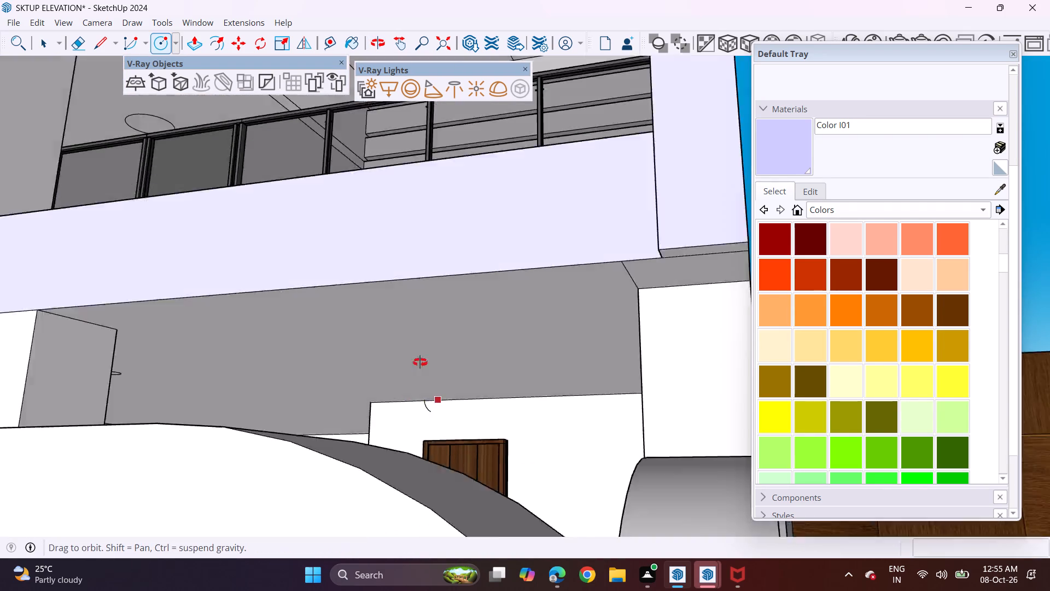
middle_drag(420, 362, 438, 393)
scroll(407, 371, up, 3)
middle_drag(411, 369, 397, 340)
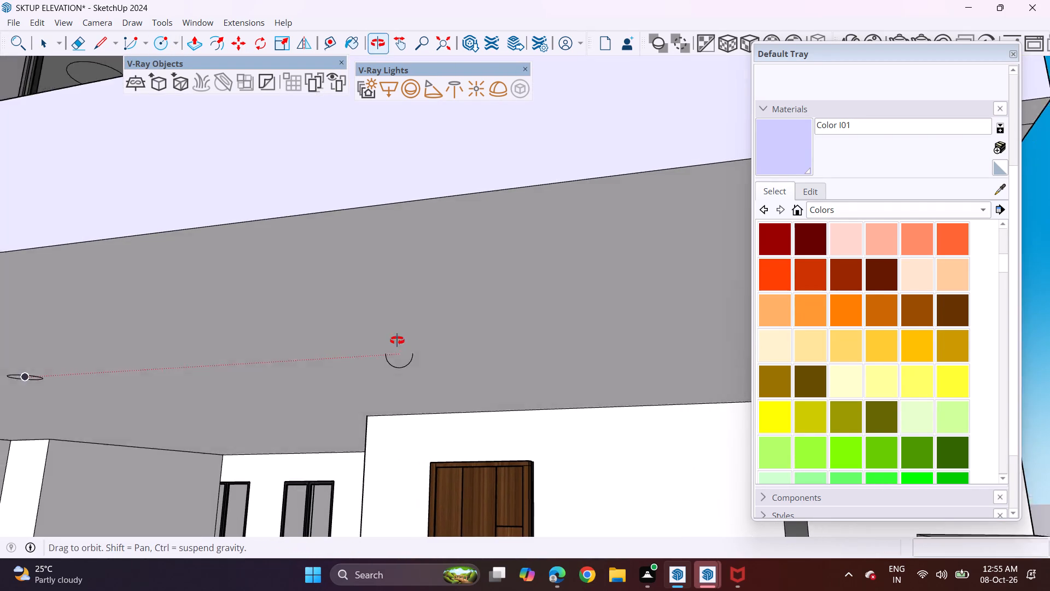
middle_drag(397, 340, 396, 338)
click(508, 320)
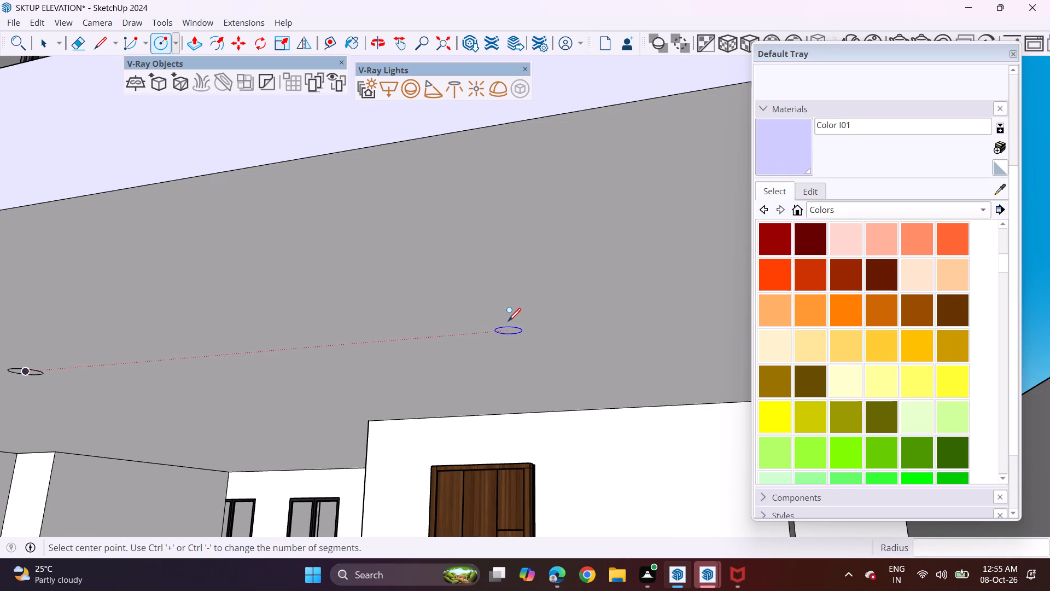
click(533, 321)
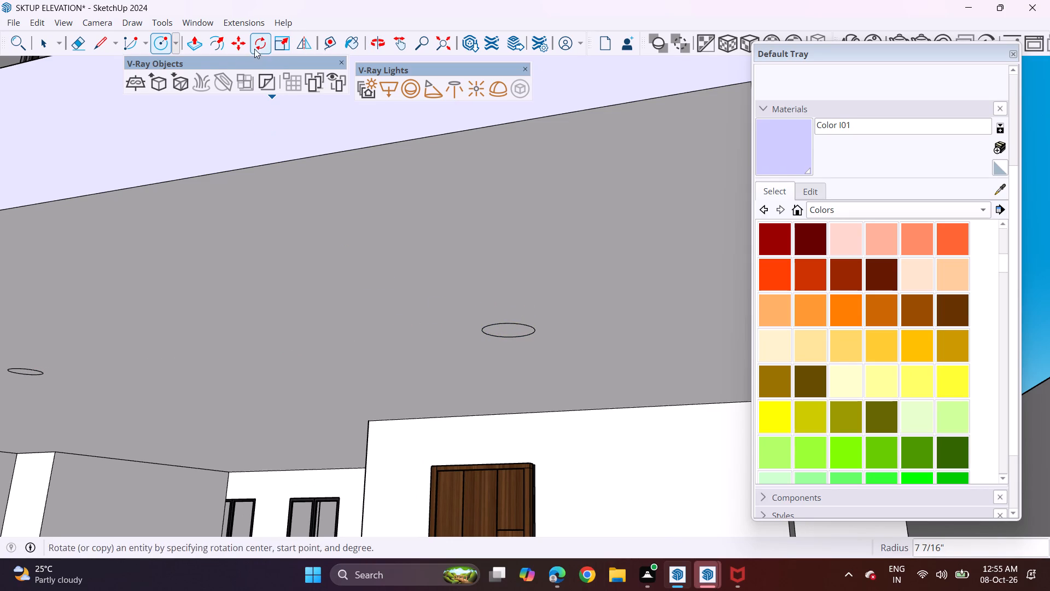
Push the four circles on the porch ceiling up about 1 9/16" to form shallow recesses.
click(197, 44)
click(513, 327)
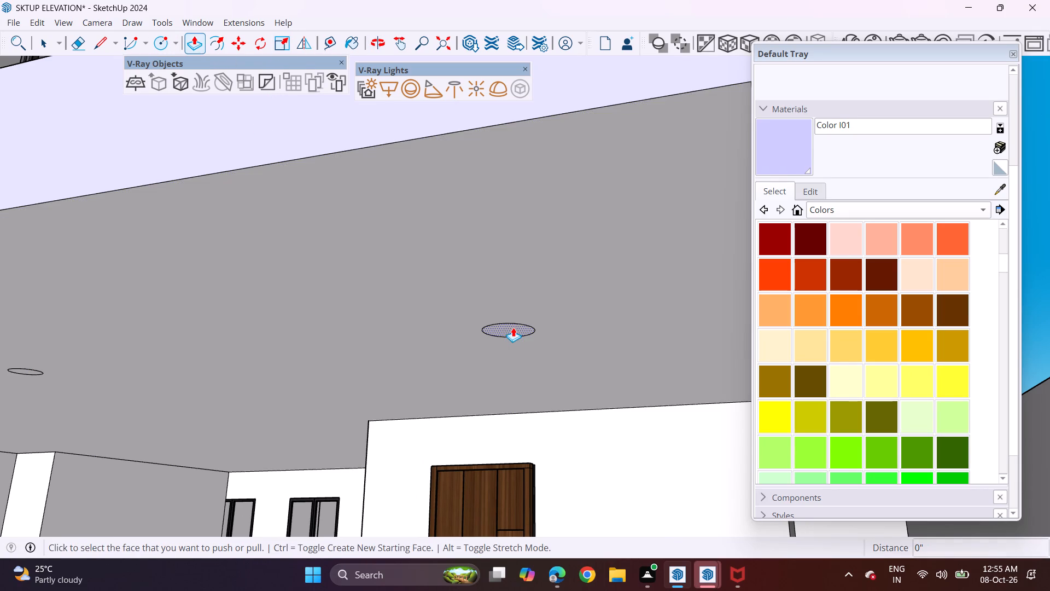
click(512, 322)
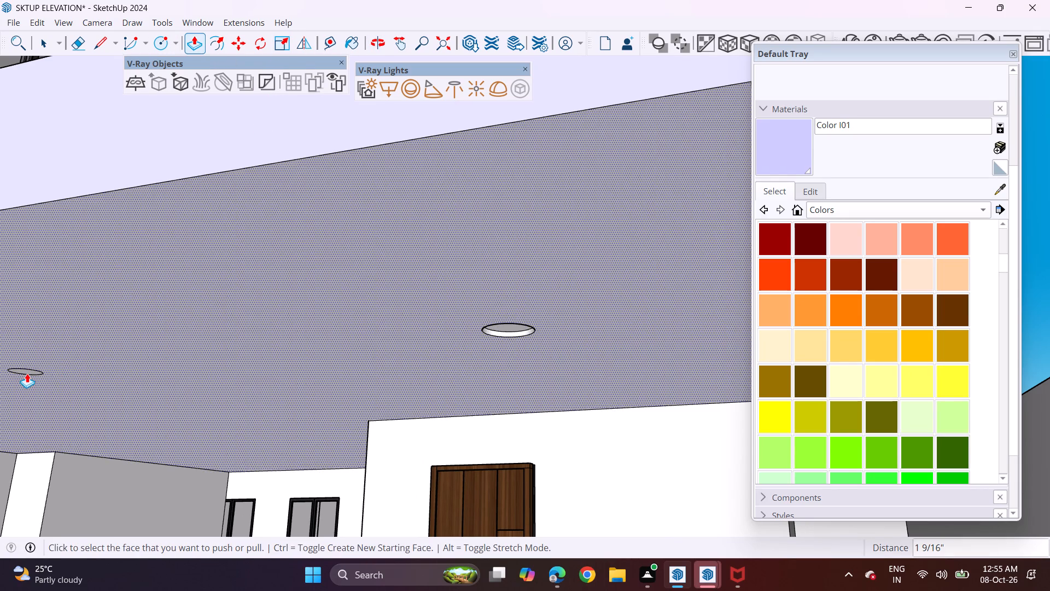
double_click(27, 373)
shift+middle_drag(27, 376, 598, 380)
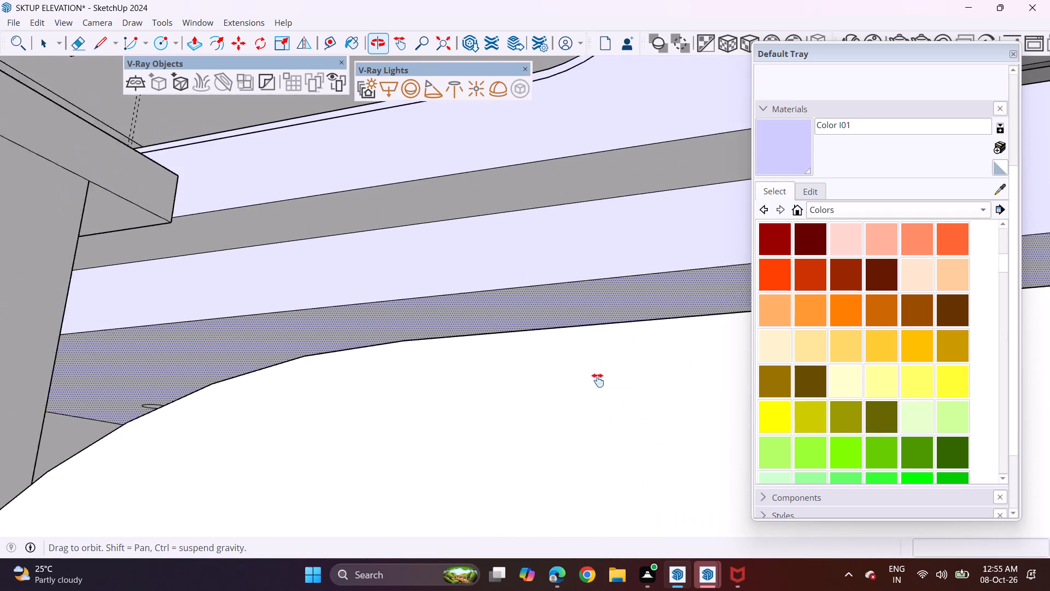
shift+middle_drag(598, 380, 600, 380)
middle_drag(269, 309, 294, 362)
scroll(367, 459, up, 3)
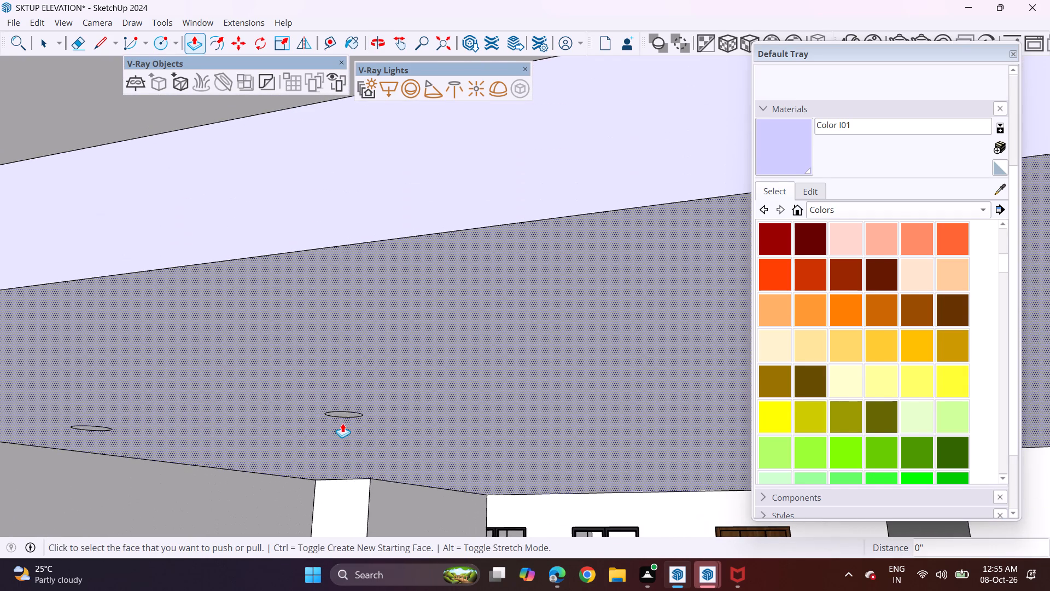
double_click(342, 416)
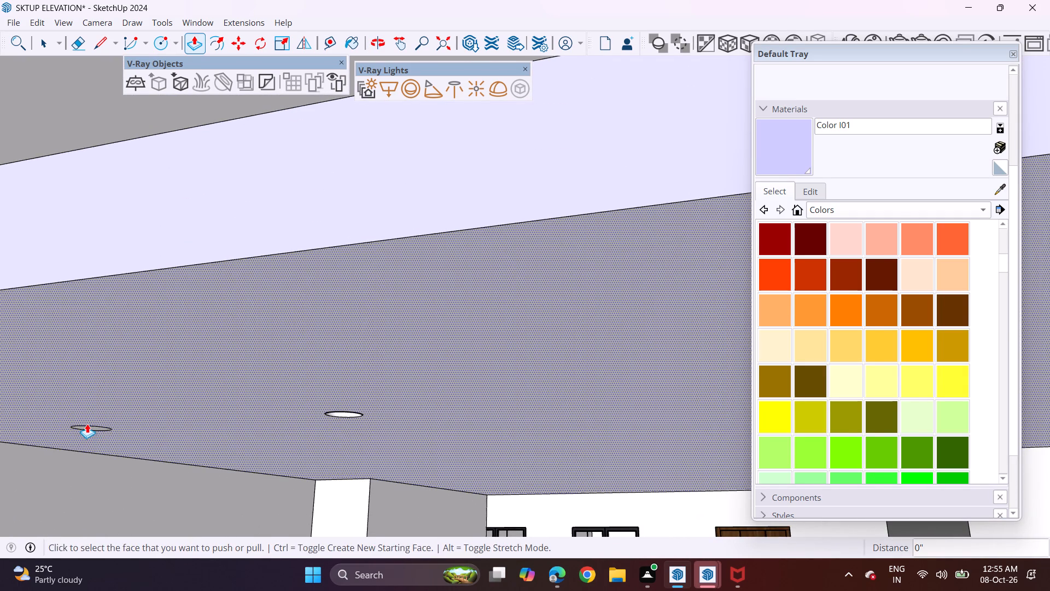
double_click(88, 428)
Place a V-Ray Spot Light at the centre of each of the first two recesses from the left on the porch ceiling.
middle_drag(146, 419, 211, 402)
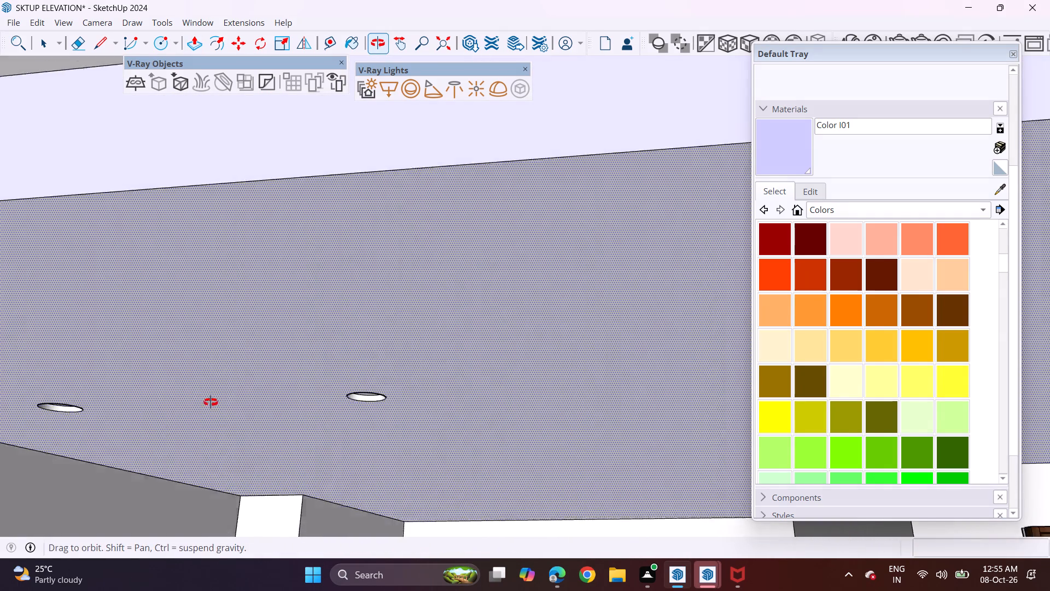
middle_drag(211, 402, 300, 379)
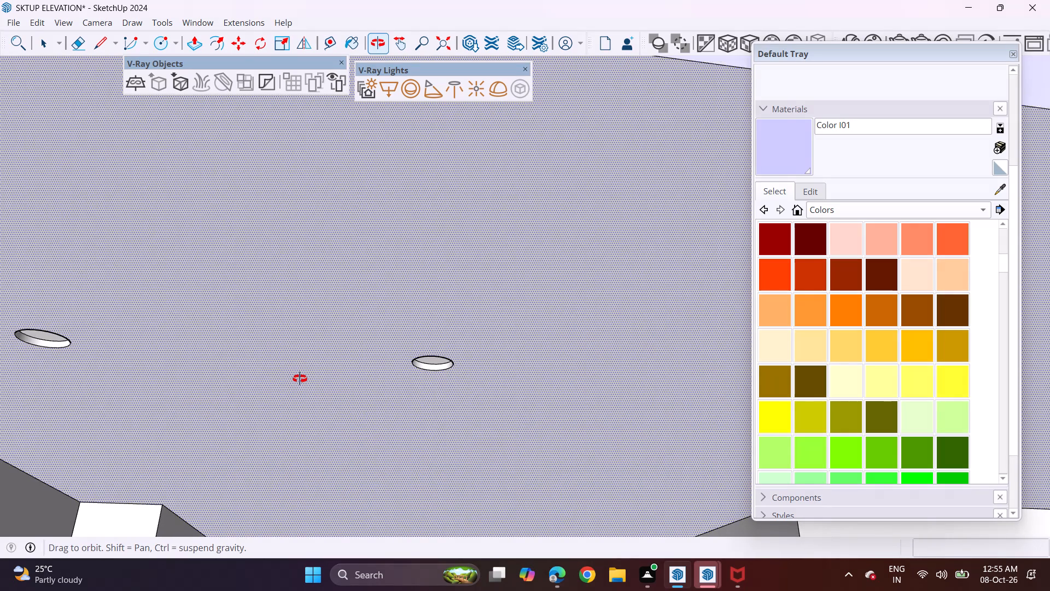
middle_drag(300, 379, 353, 368)
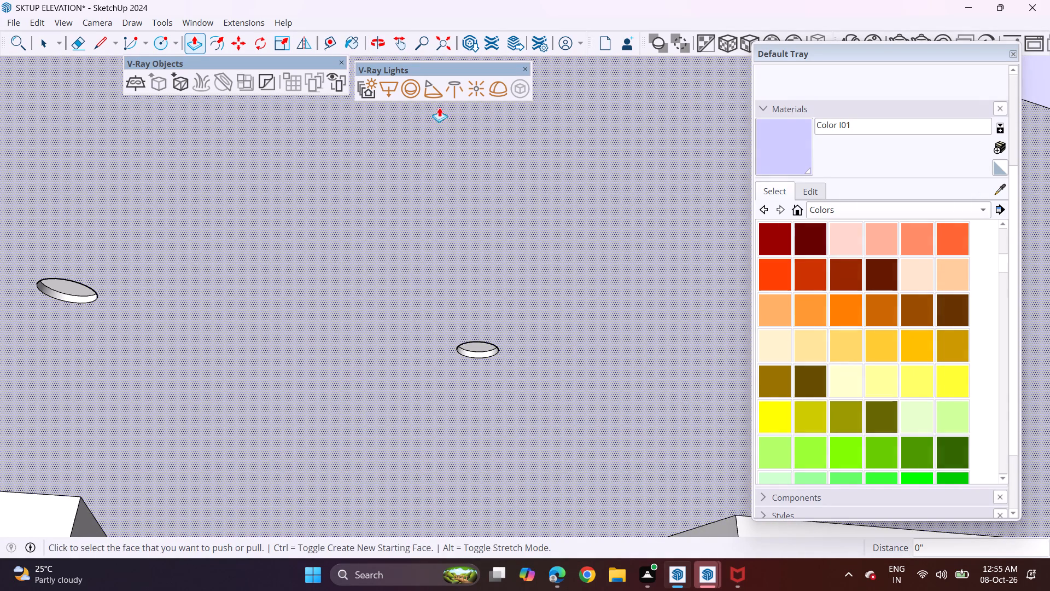
click(429, 89)
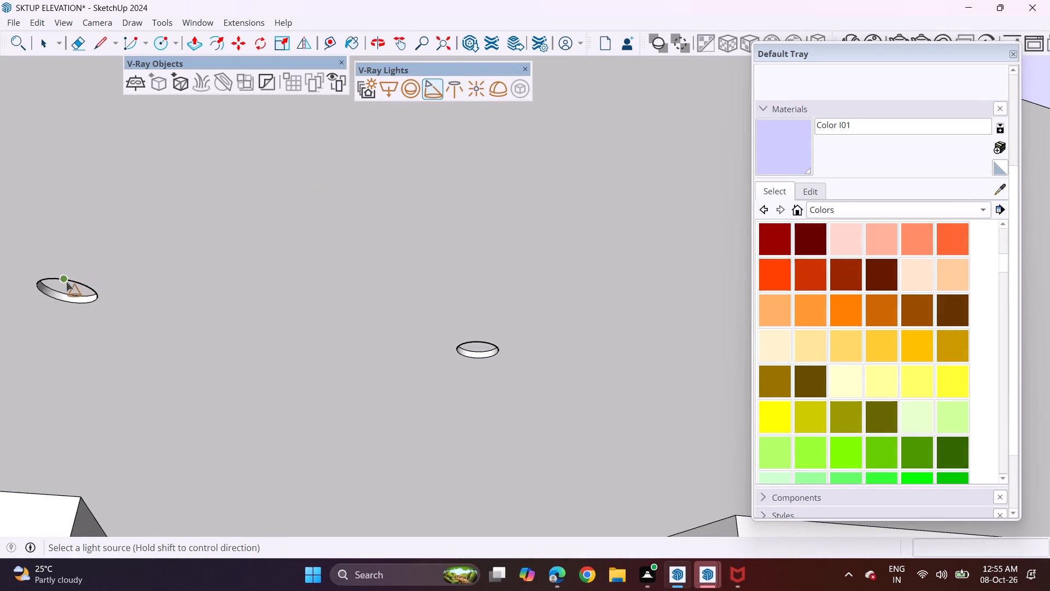
click(67, 287)
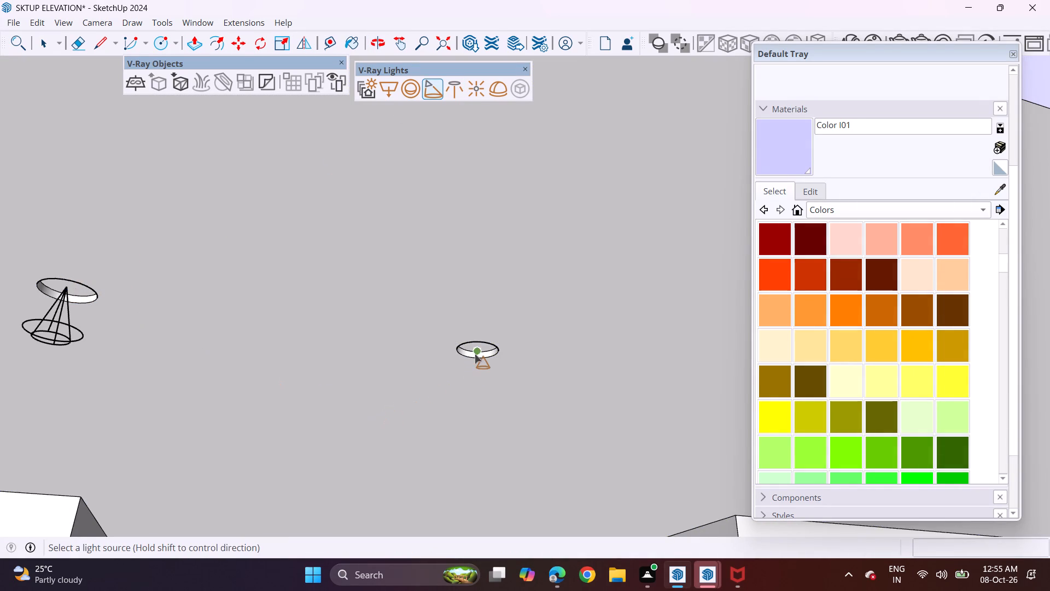
scroll(477, 349, up, 7)
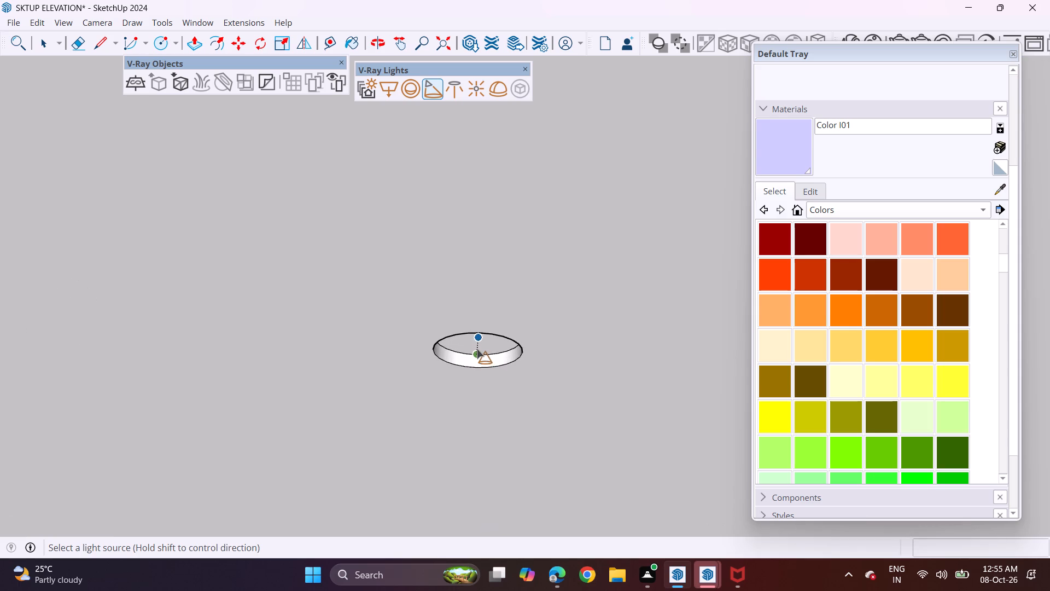
middle_drag(477, 333, 468, 291)
click(478, 343)
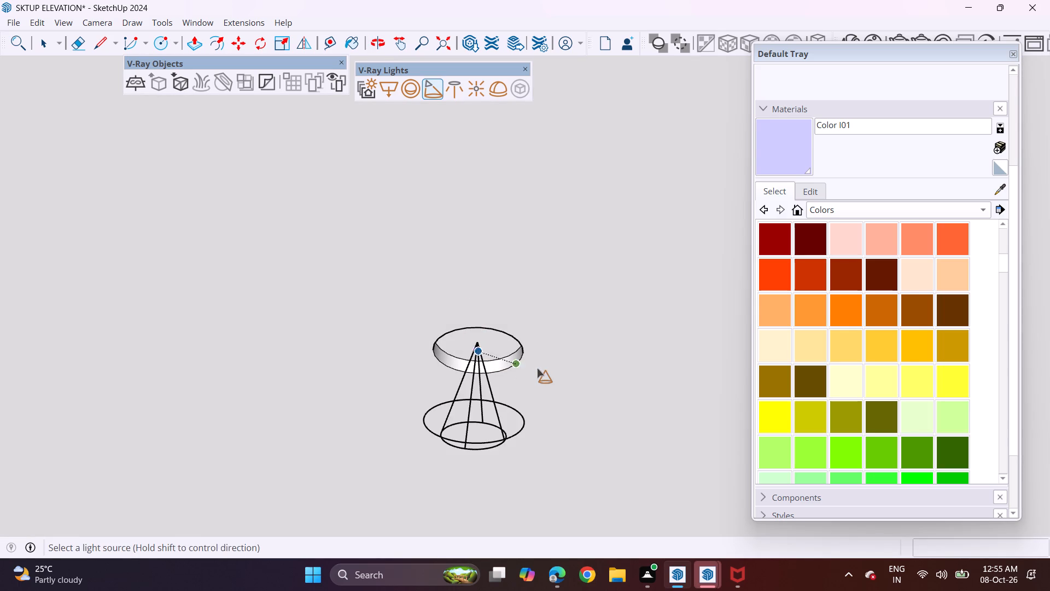
Place a V-Ray Spot Light at the centre of the third recess on the porch ceiling.
middle_drag(536, 381, 0, 364)
scroll(259, 349, down, 4)
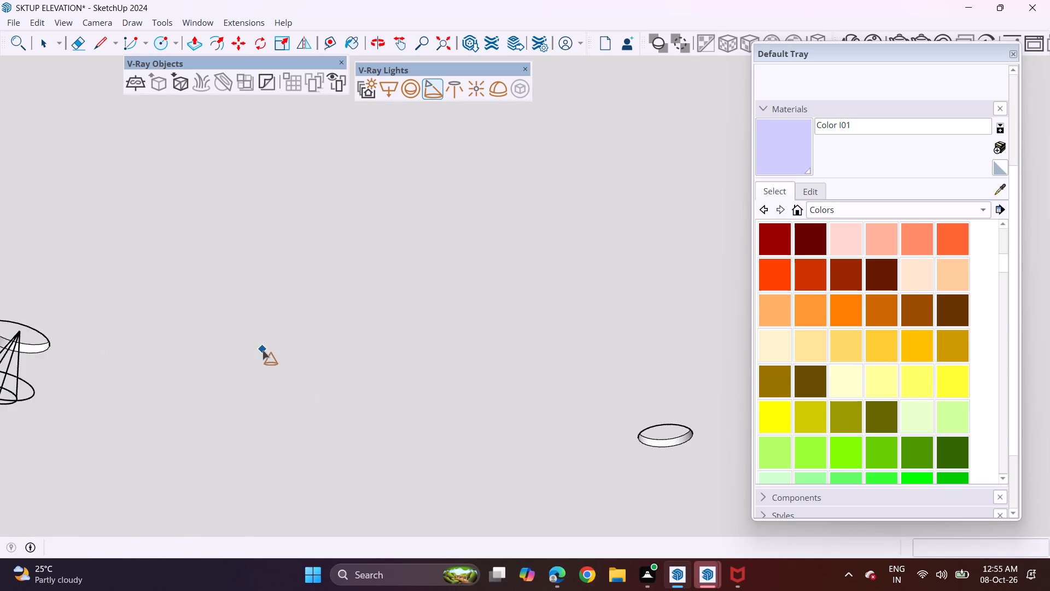
scroll(262, 350, down, 1)
middle_drag(569, 419, 373, 405)
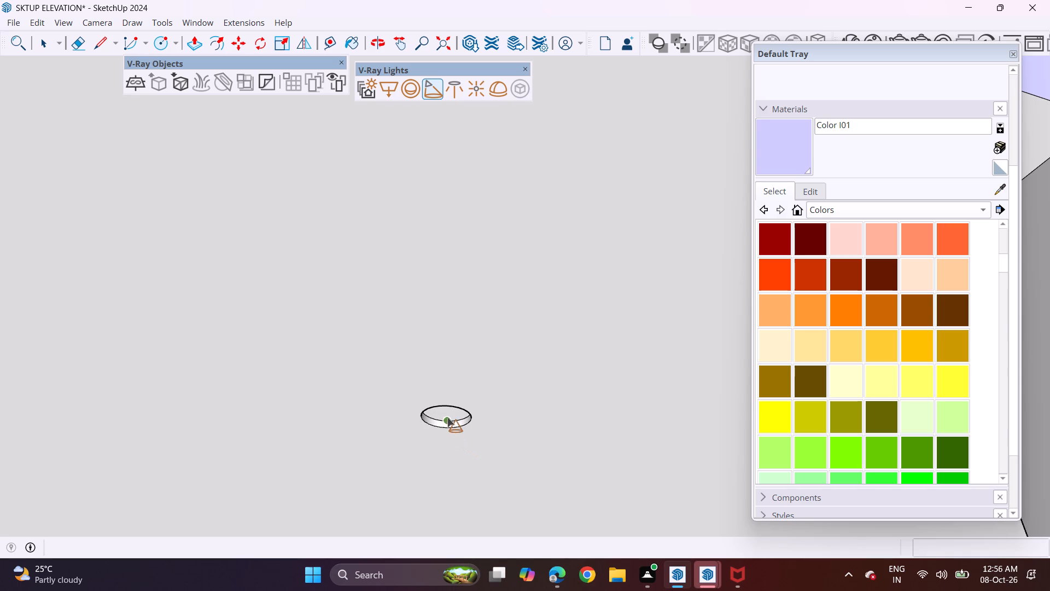
scroll(443, 420, up, 5)
click(447, 404)
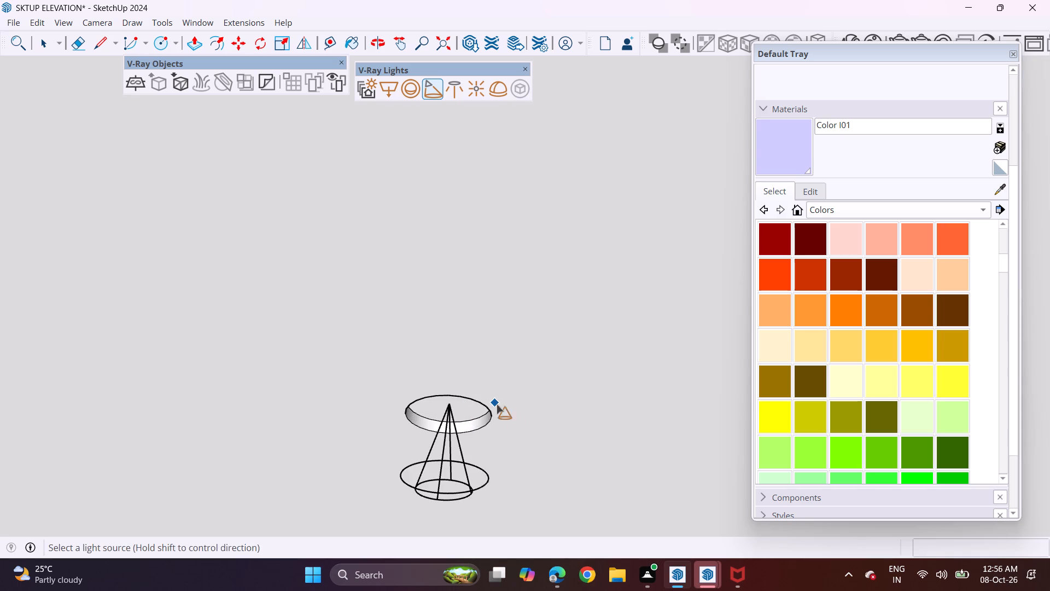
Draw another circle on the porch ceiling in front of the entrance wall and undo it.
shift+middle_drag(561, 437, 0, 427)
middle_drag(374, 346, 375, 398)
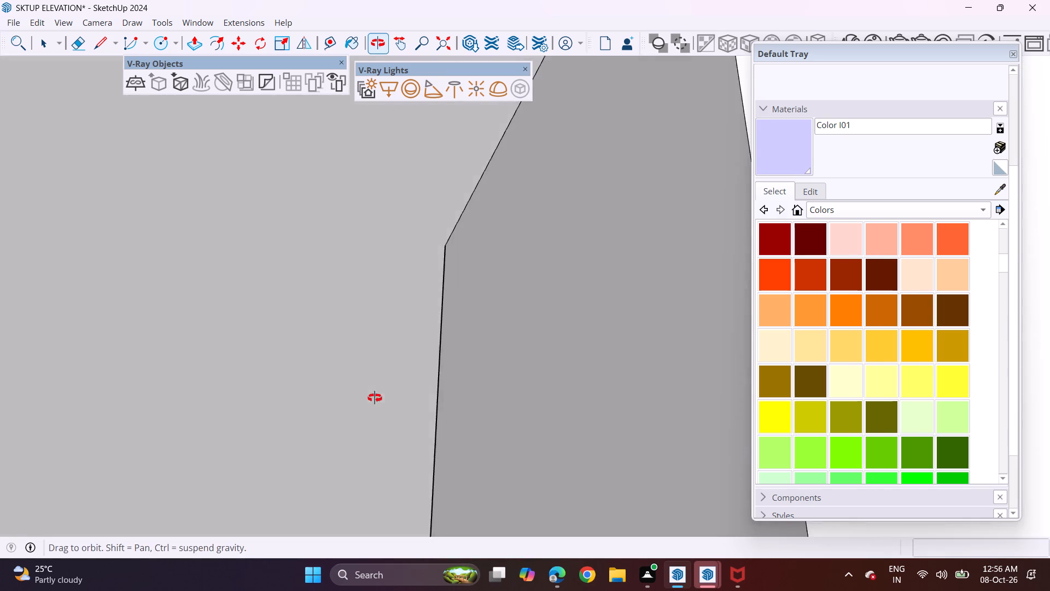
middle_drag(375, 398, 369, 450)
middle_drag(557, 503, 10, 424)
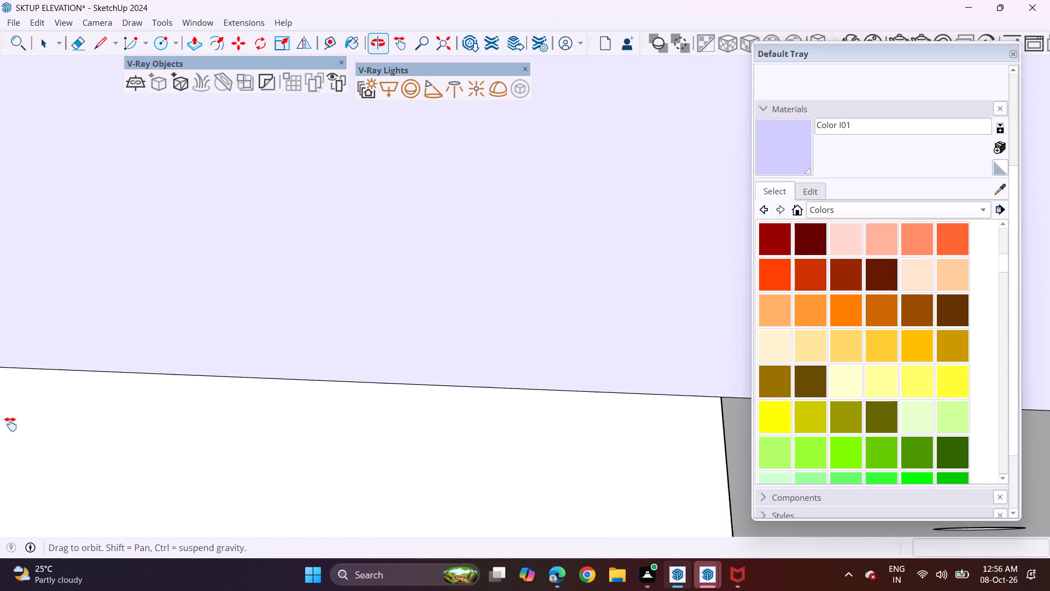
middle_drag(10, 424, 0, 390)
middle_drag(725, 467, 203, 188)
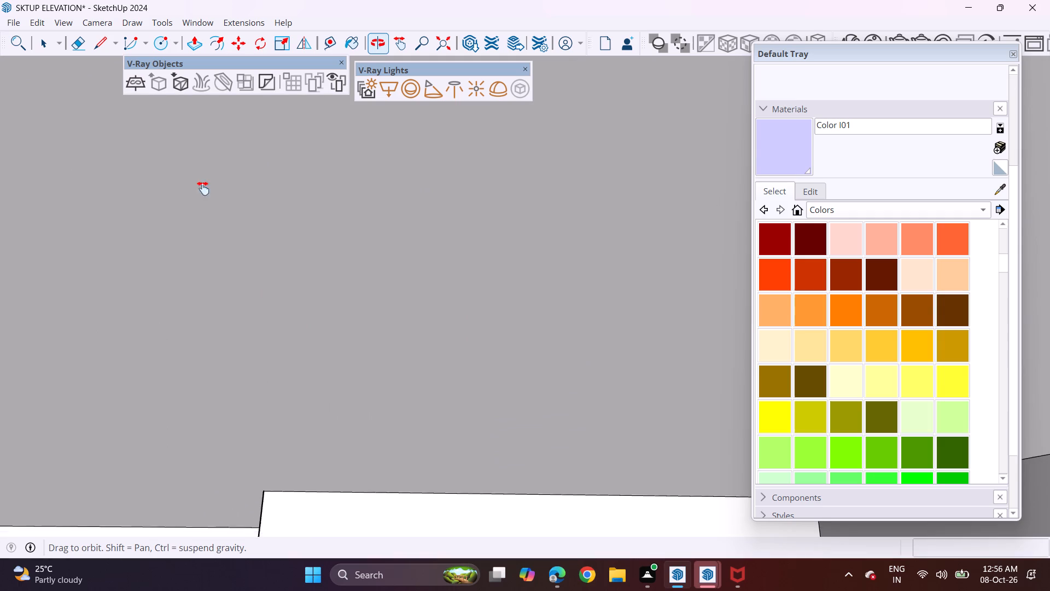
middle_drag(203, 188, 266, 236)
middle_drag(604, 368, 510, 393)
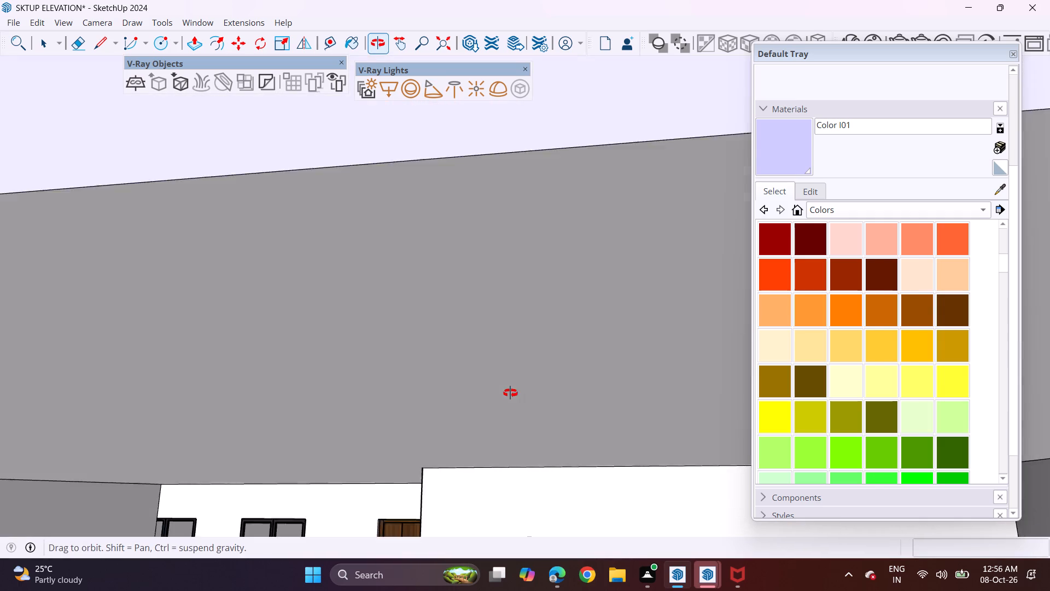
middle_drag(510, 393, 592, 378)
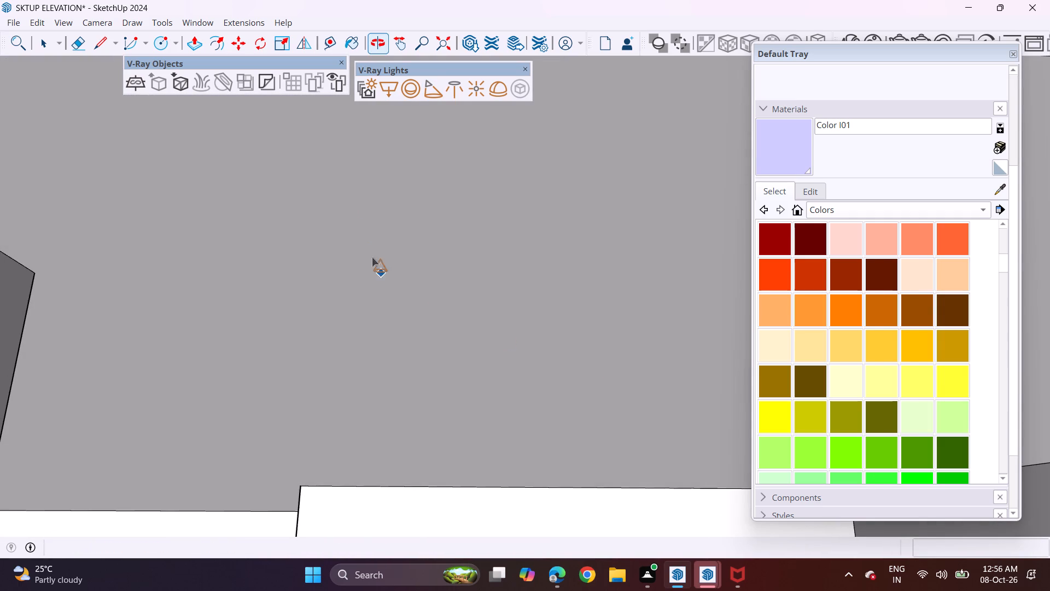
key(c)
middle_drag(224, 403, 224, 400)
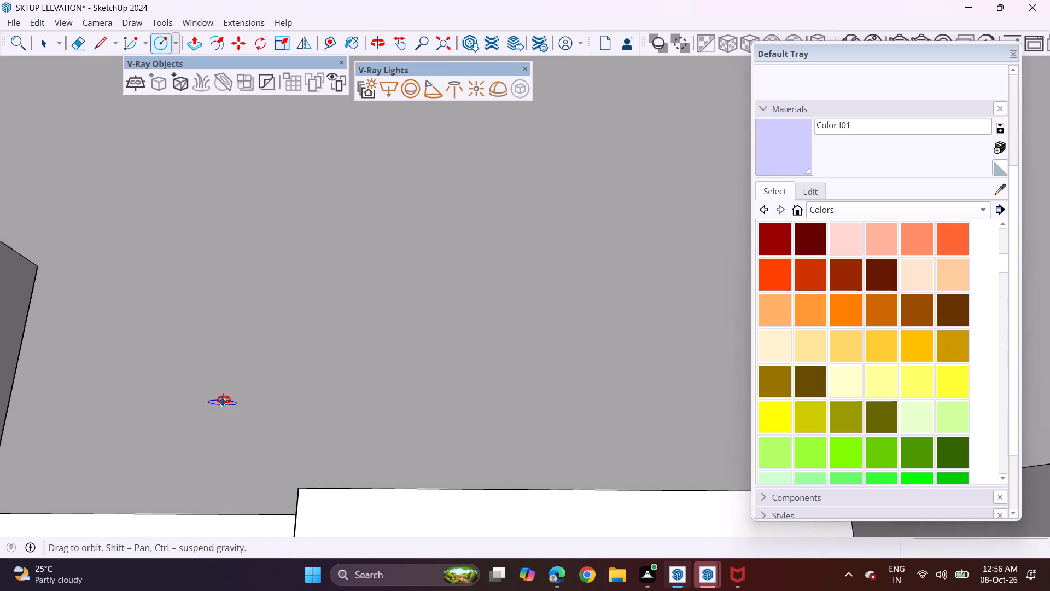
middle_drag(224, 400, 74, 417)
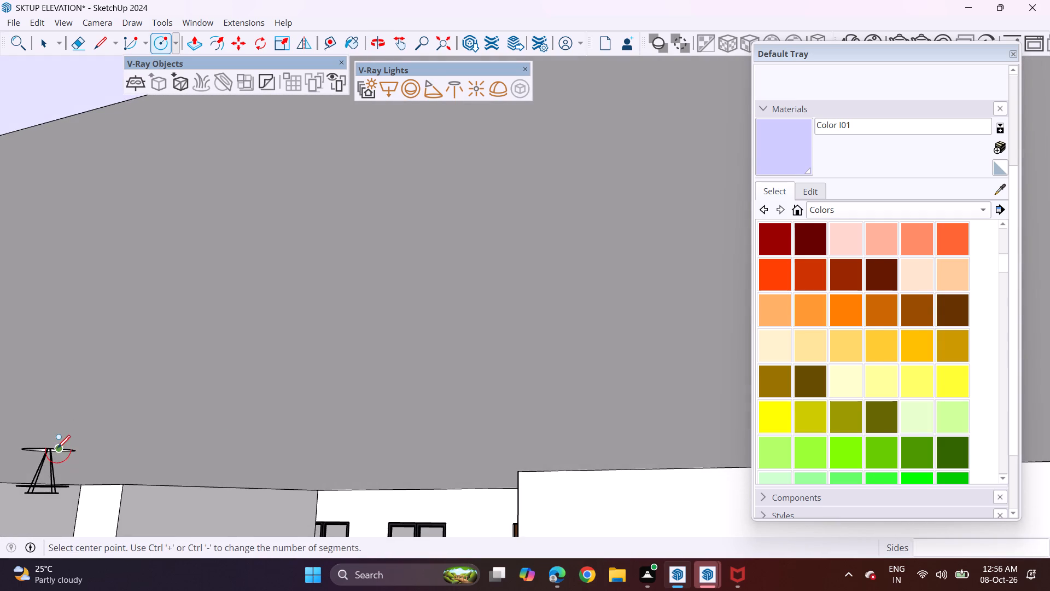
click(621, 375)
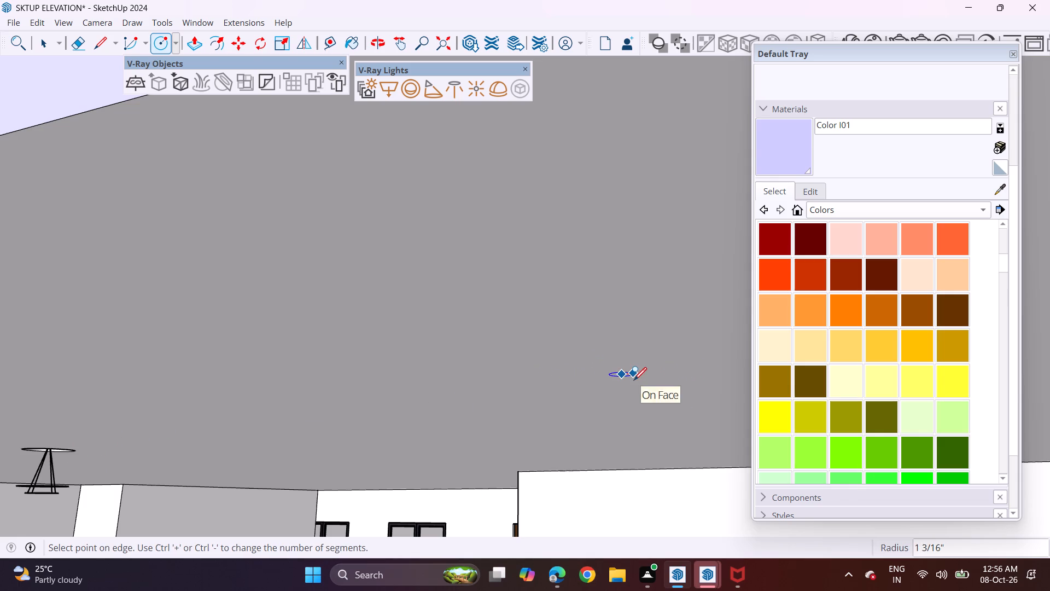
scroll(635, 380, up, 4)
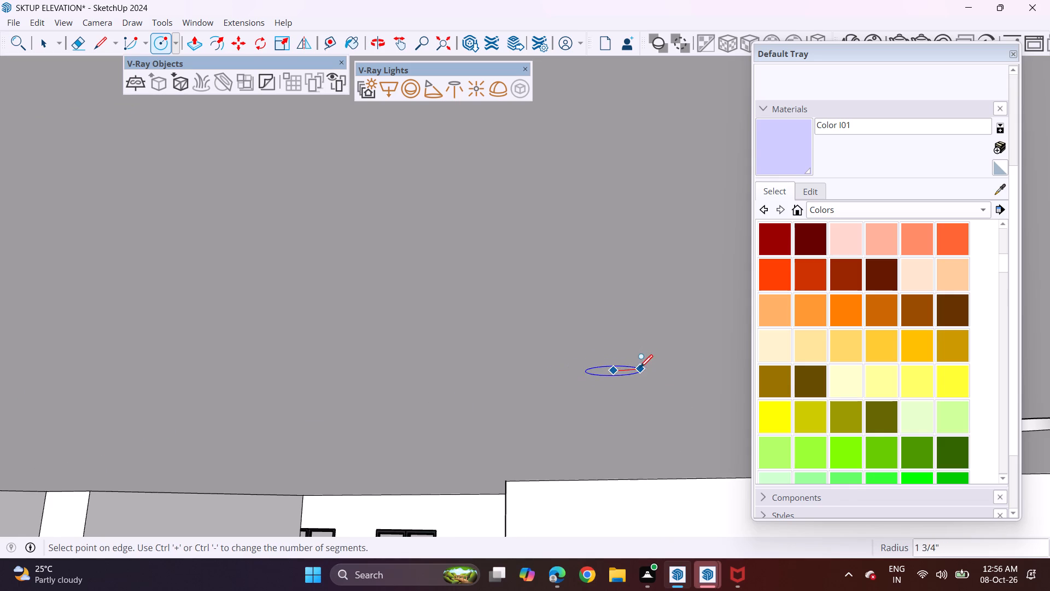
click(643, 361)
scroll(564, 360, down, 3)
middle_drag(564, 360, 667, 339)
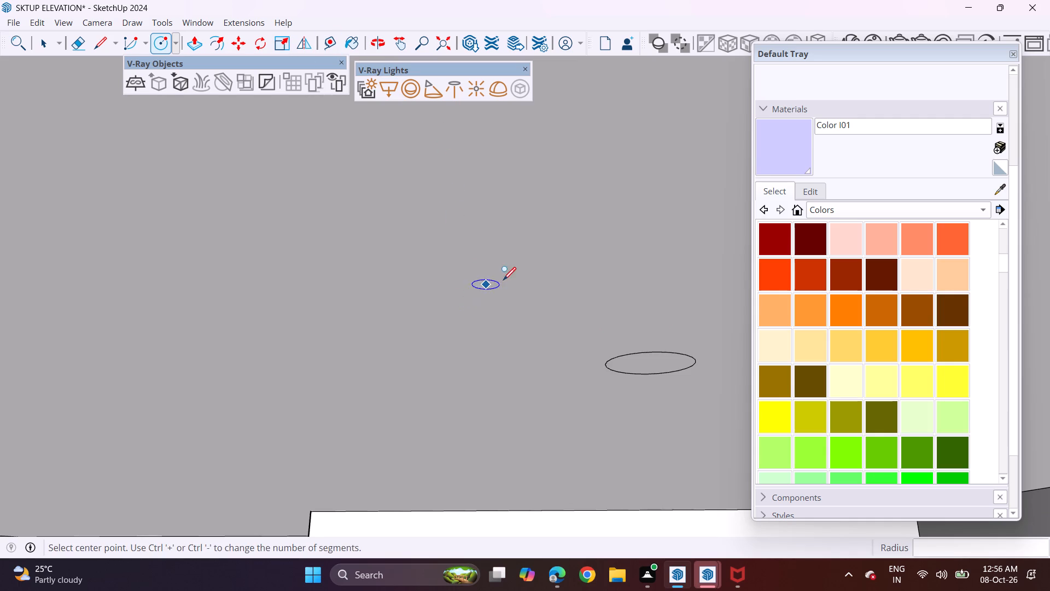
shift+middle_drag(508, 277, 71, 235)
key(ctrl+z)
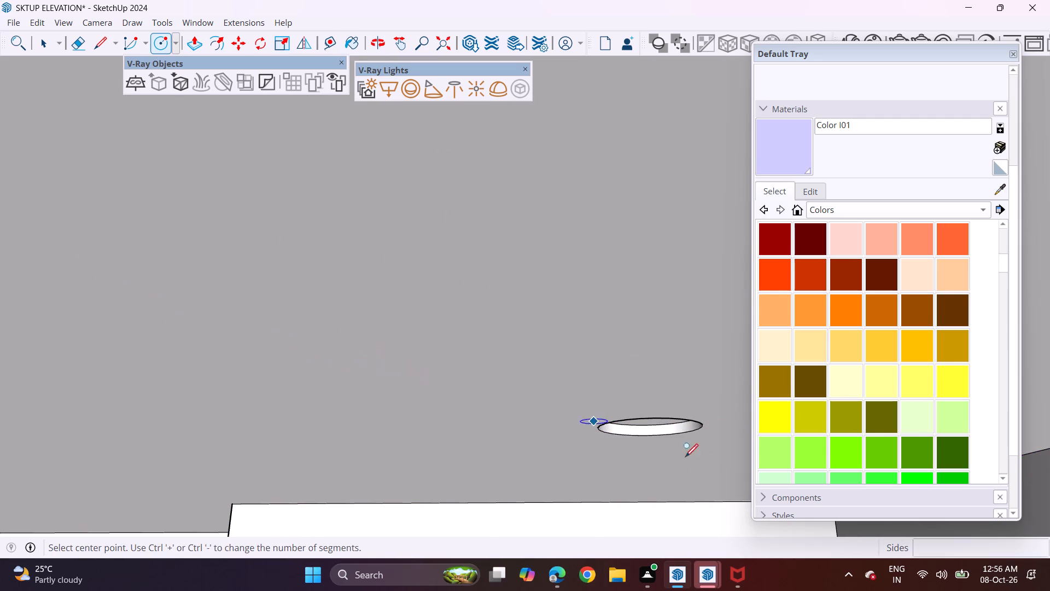
Place a V-Ray Spot Light at the centre of the fourth recess, on the porch ceiling in front of the wooden door.
middle_drag(676, 453, 674, 392)
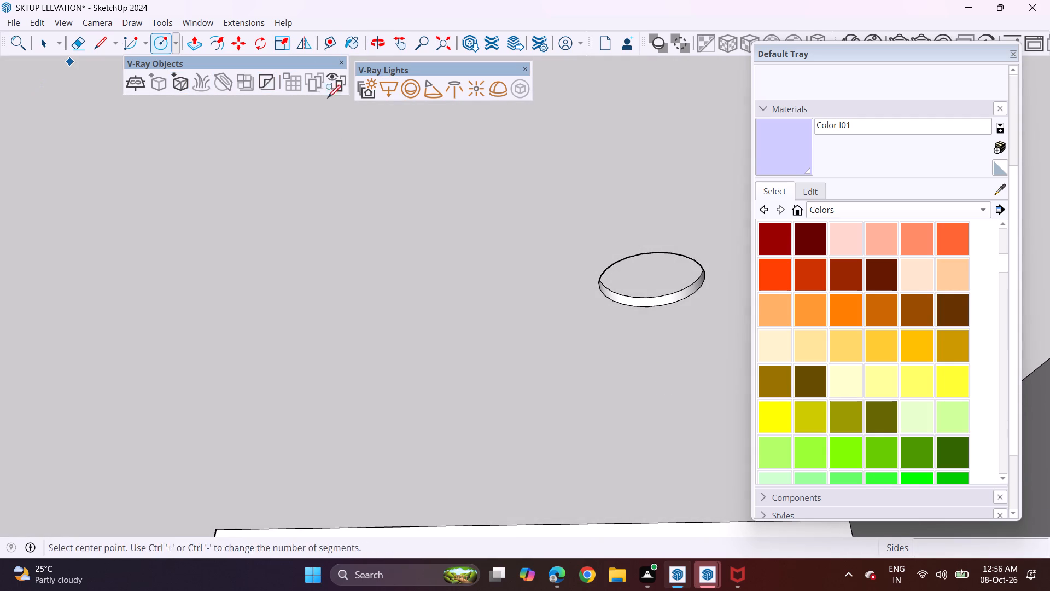
click(436, 87)
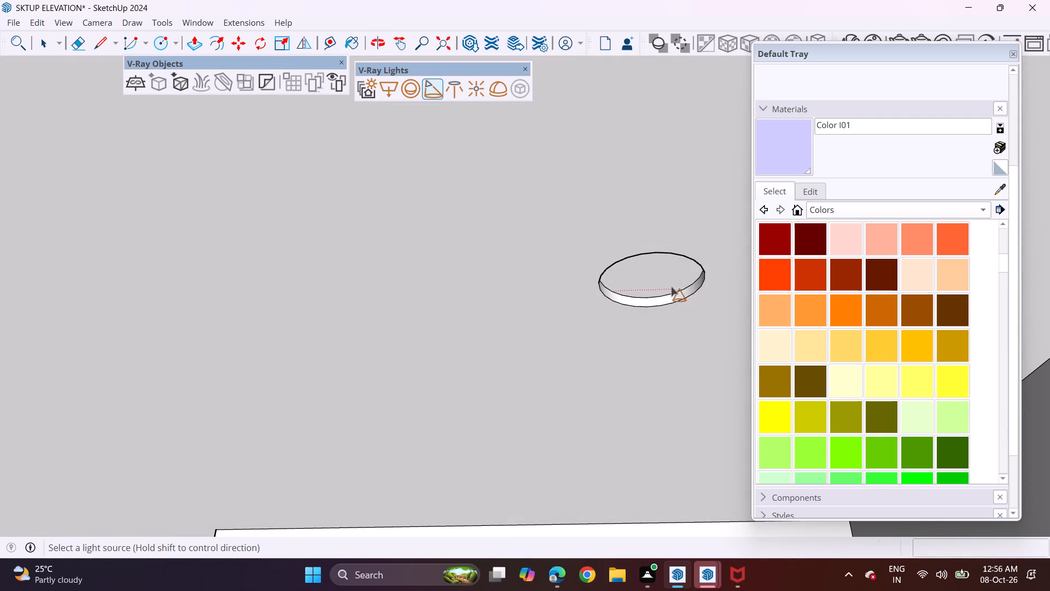
click(651, 274)
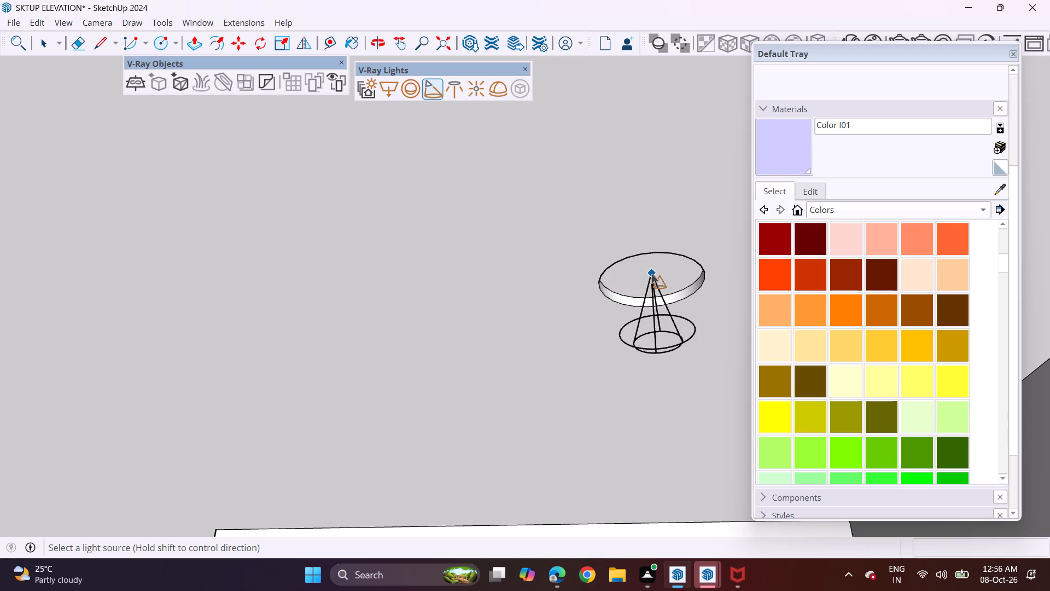
Push the two circles on the upper balcony ceiling inward to form recesses, repeating the previous Push/Pull depth.
scroll(590, 316, down, 3)
middle_drag(582, 301, 601, 343)
scroll(595, 337, down, 4)
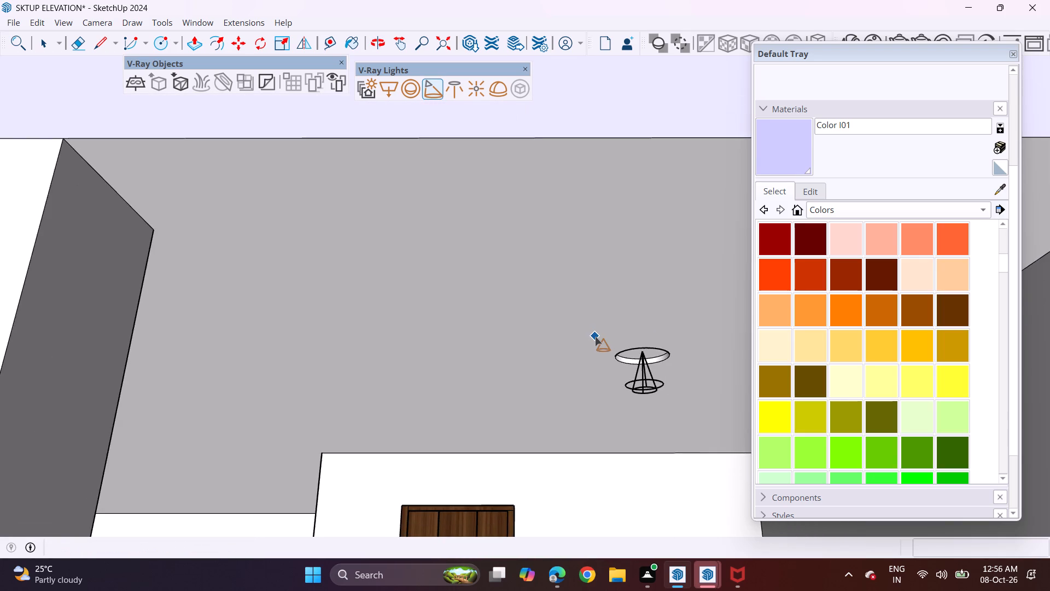
shift+middle_drag(595, 337, 600, 415)
scroll(595, 390, down, 3)
middle_drag(595, 390, 604, 547)
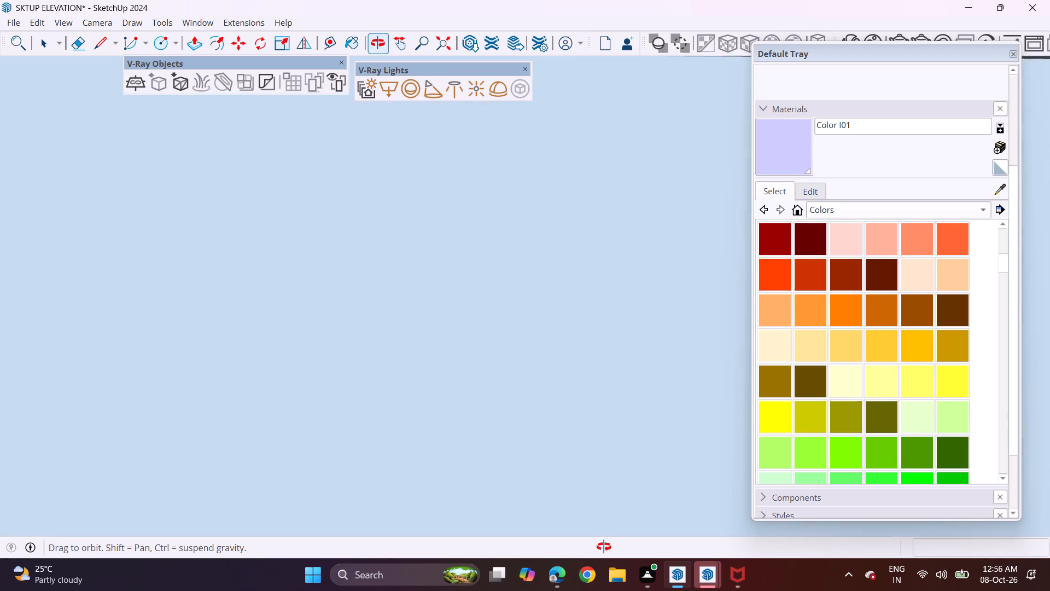
middle_drag(604, 547, 603, 590)
scroll(555, 183, down, 20)
scroll(555, 183, down, 9)
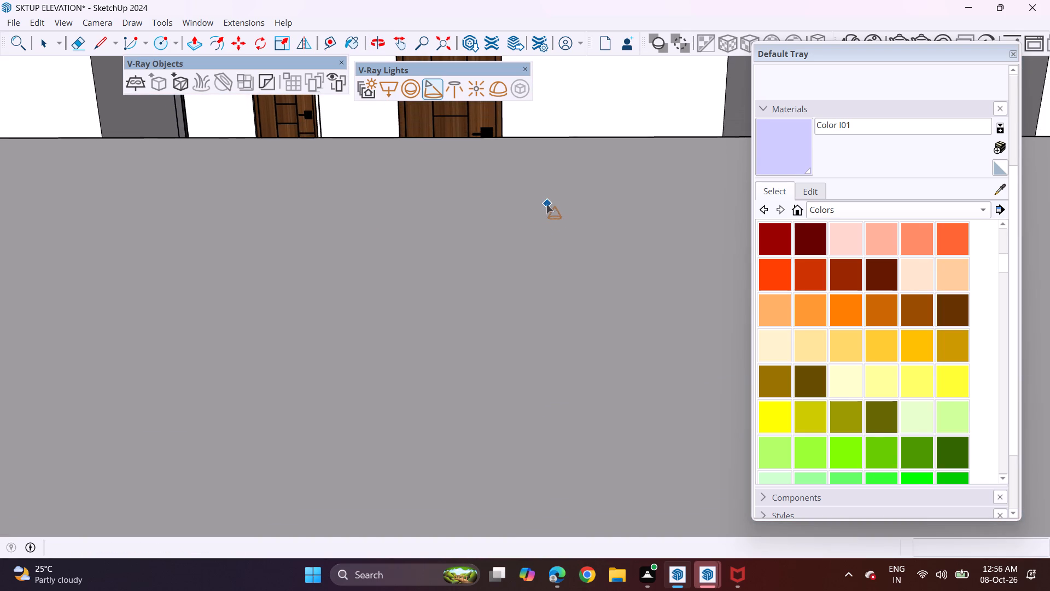
scroll(546, 204, down, 20)
scroll(546, 204, down, 18)
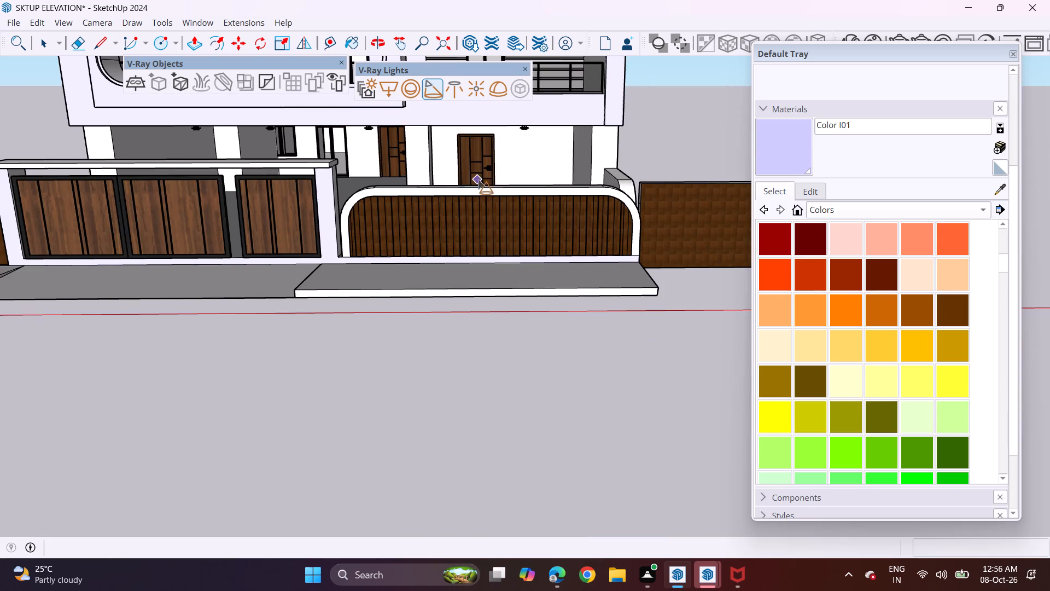
shift+middle_drag(339, 228, 533, 415)
middle_drag(463, 182, 459, 157)
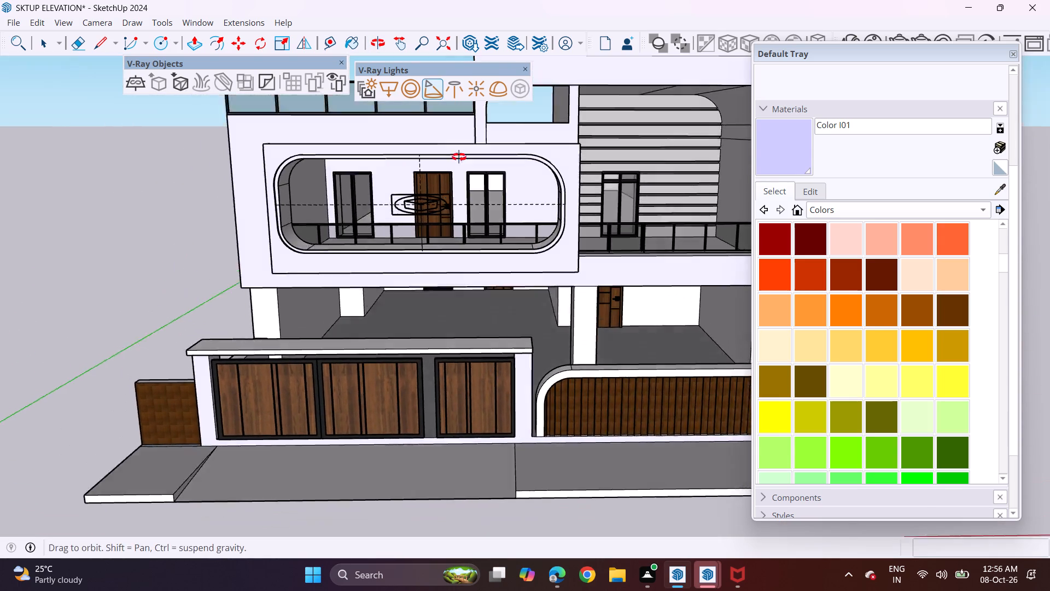
middle_drag(459, 157, 439, 123)
scroll(393, 148, up, 3)
middle_drag(386, 159, 394, 127)
scroll(395, 195, up, 4)
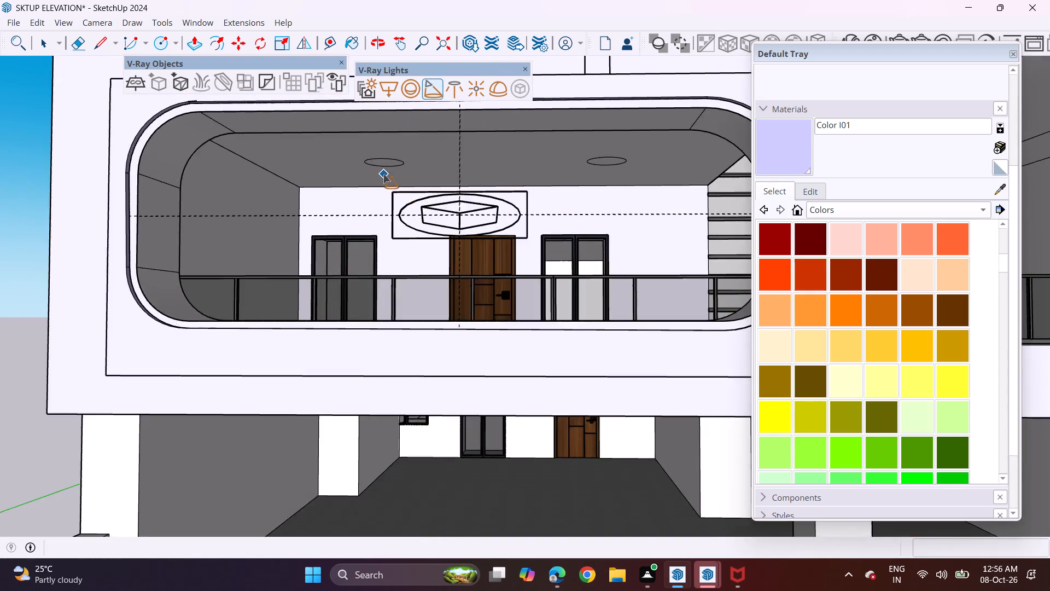
scroll(383, 174, up, 5)
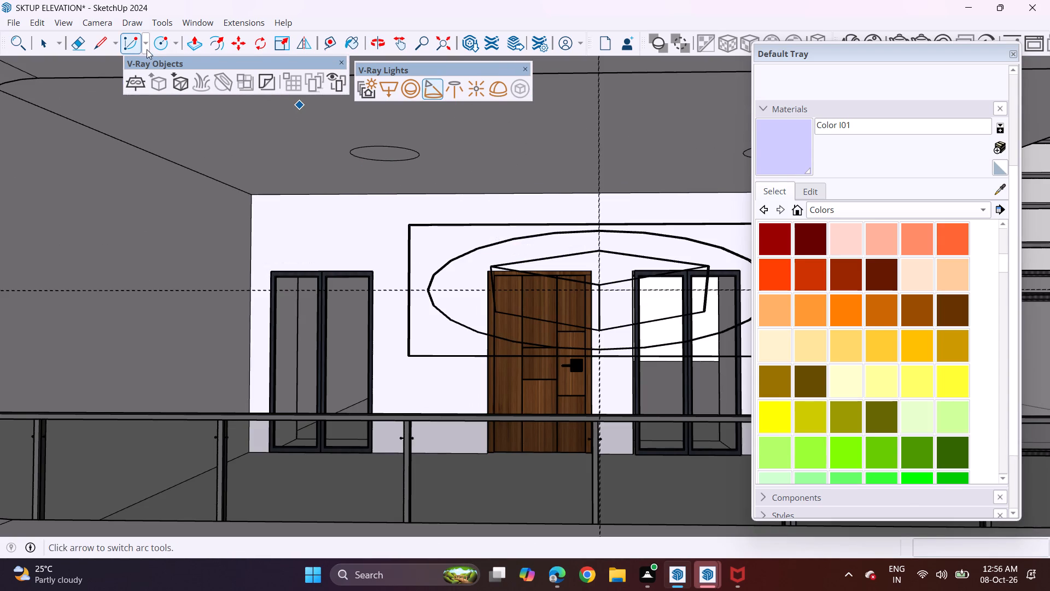
click(194, 37)
click(378, 155)
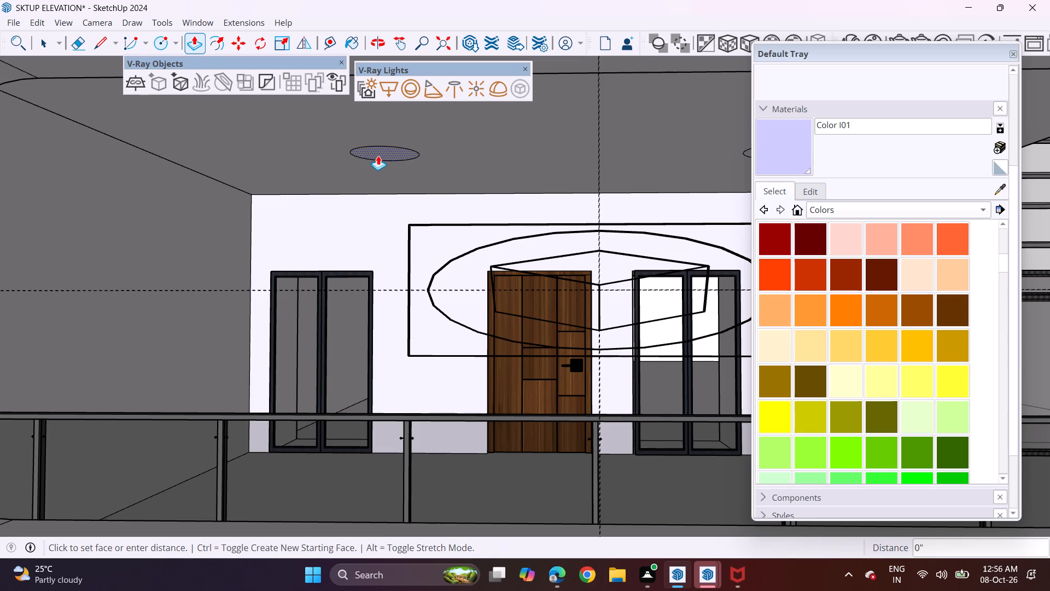
click(378, 155)
shift+middle_drag(598, 188, 206, 177)
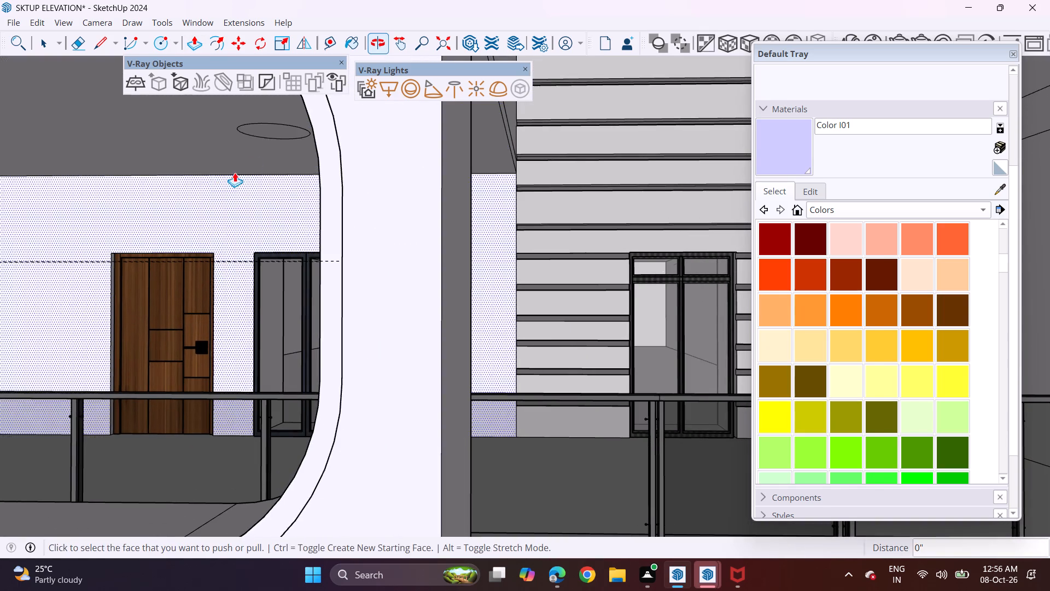
double_click(273, 126)
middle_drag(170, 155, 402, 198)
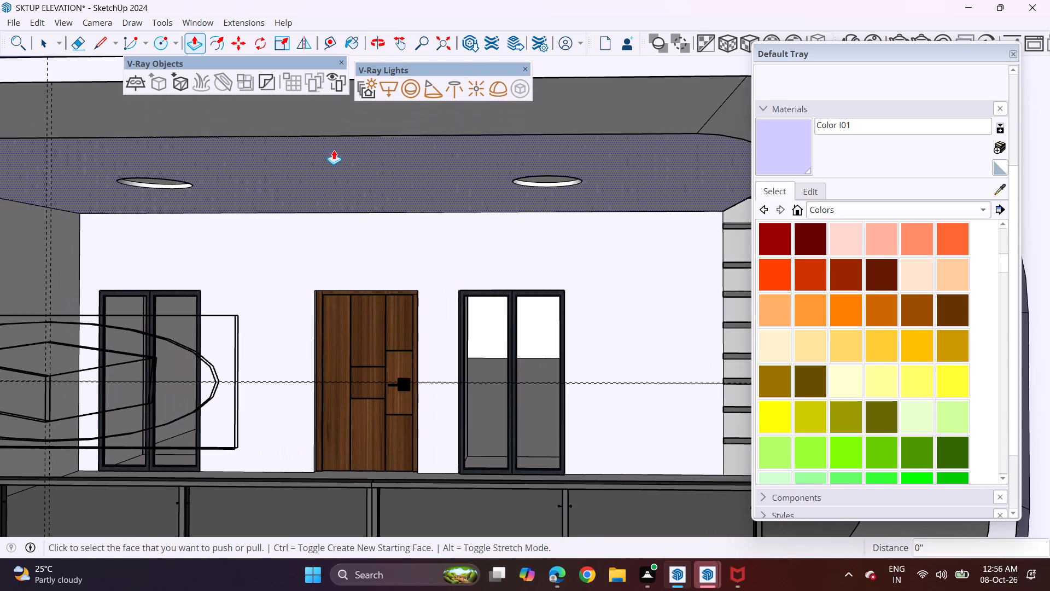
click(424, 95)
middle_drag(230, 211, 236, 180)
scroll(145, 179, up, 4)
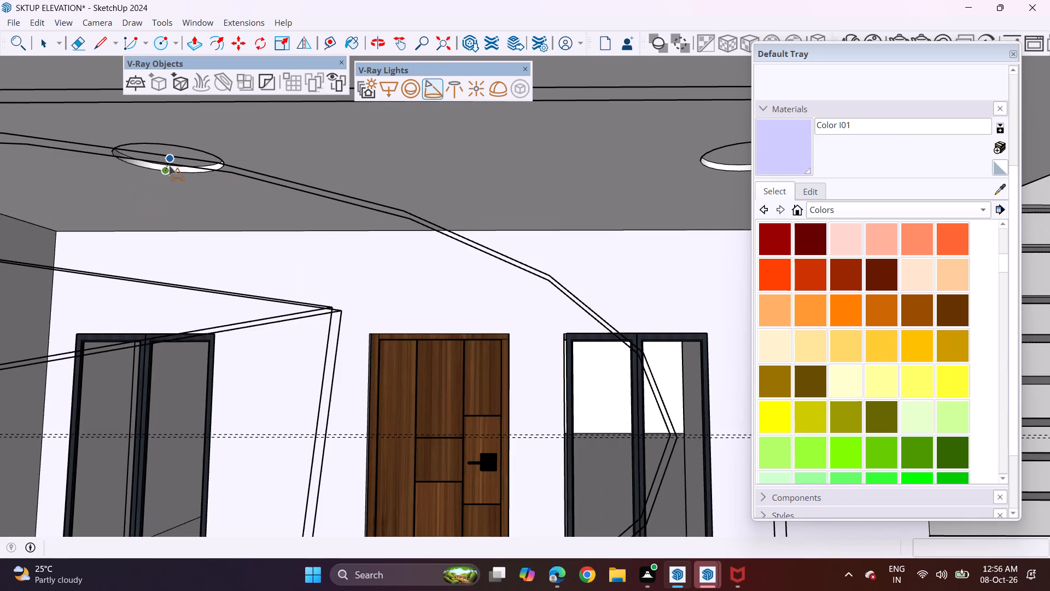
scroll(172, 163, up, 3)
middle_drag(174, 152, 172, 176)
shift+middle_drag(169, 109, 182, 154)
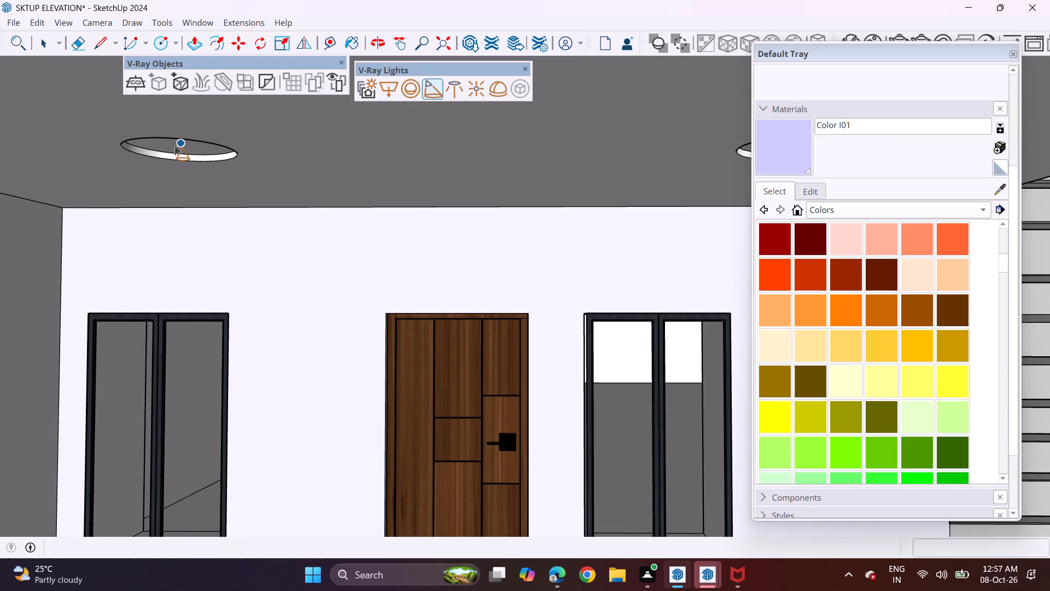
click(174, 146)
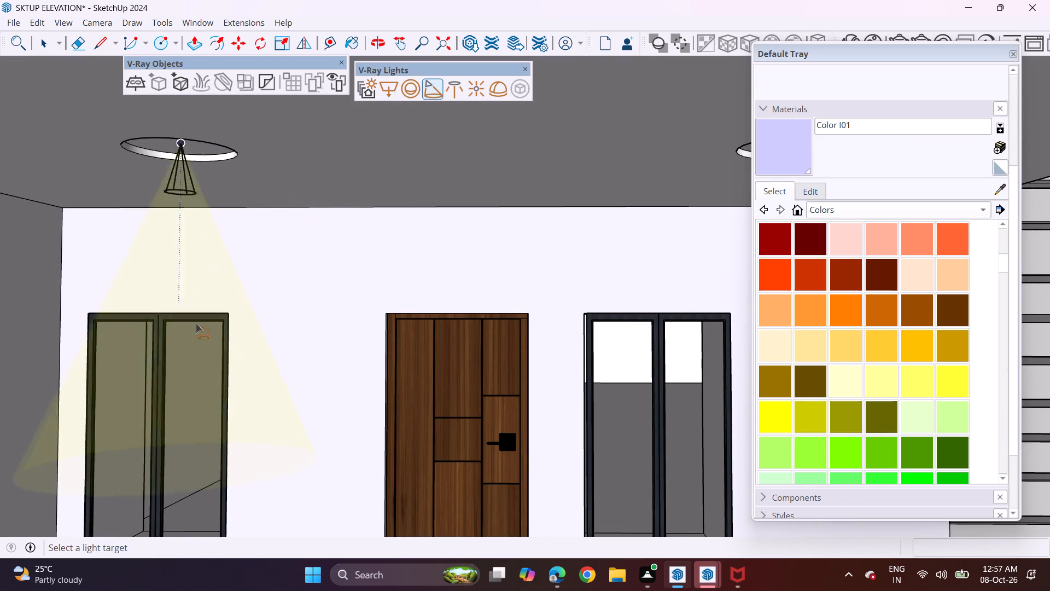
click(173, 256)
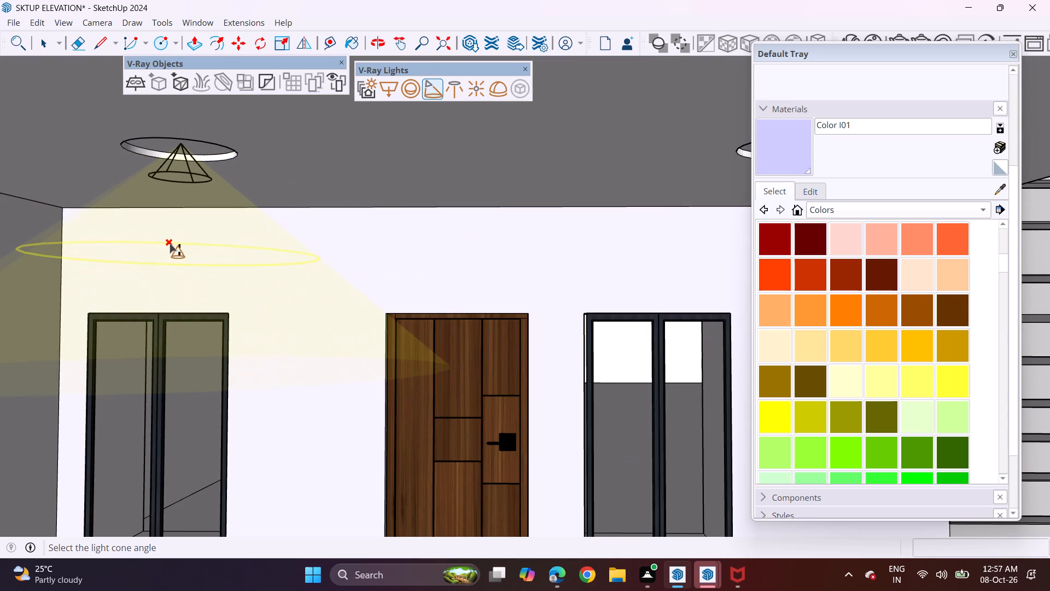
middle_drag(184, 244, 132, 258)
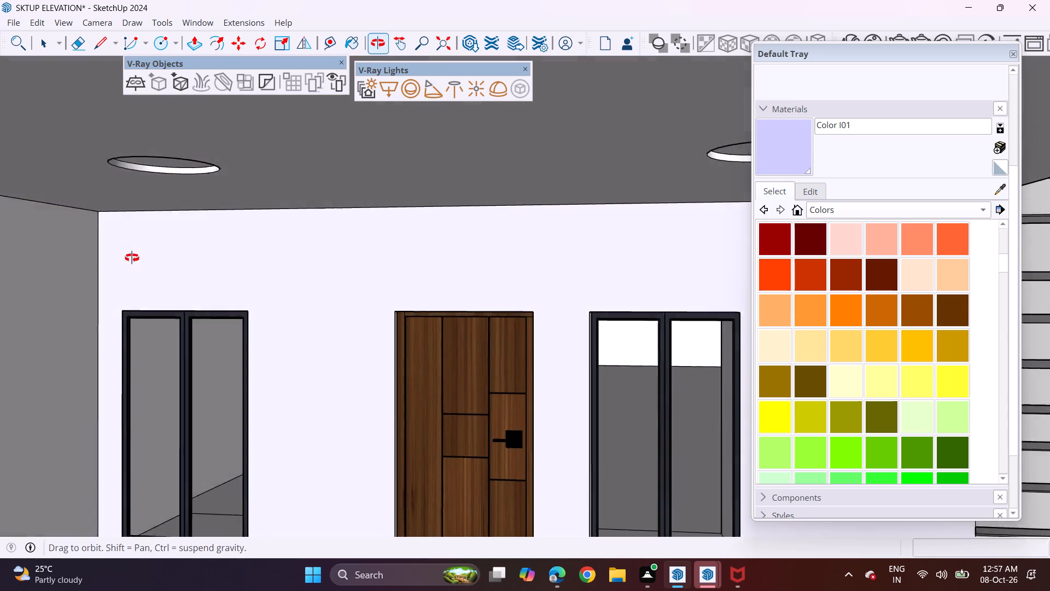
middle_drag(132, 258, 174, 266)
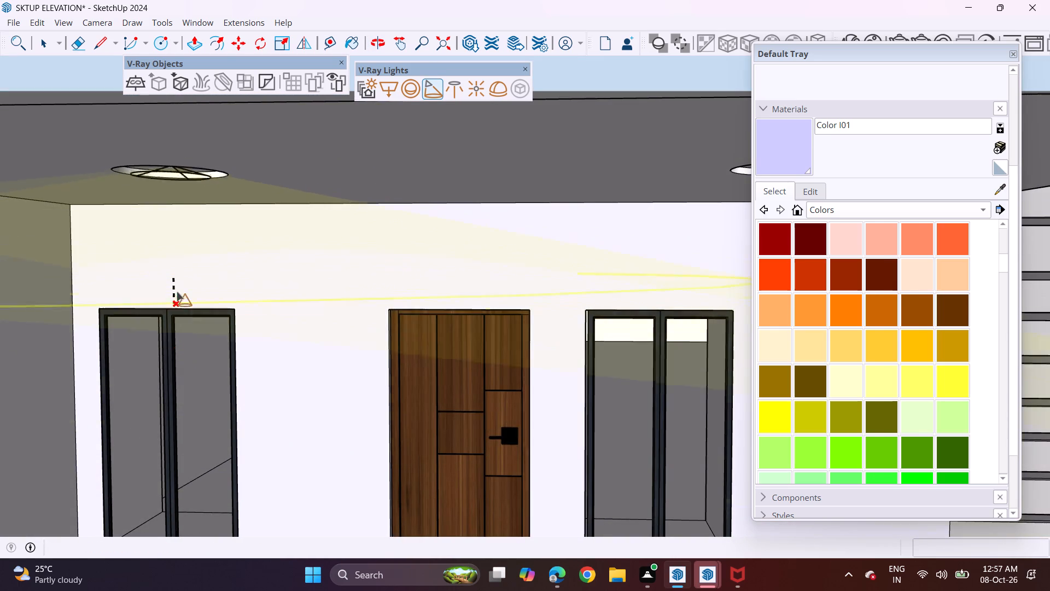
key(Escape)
Place a V-Ray Spot Light in the left recess of the upper balcony ceiling, setting its target, cone angle and penumbra.
middle_drag(174, 177, 190, 141)
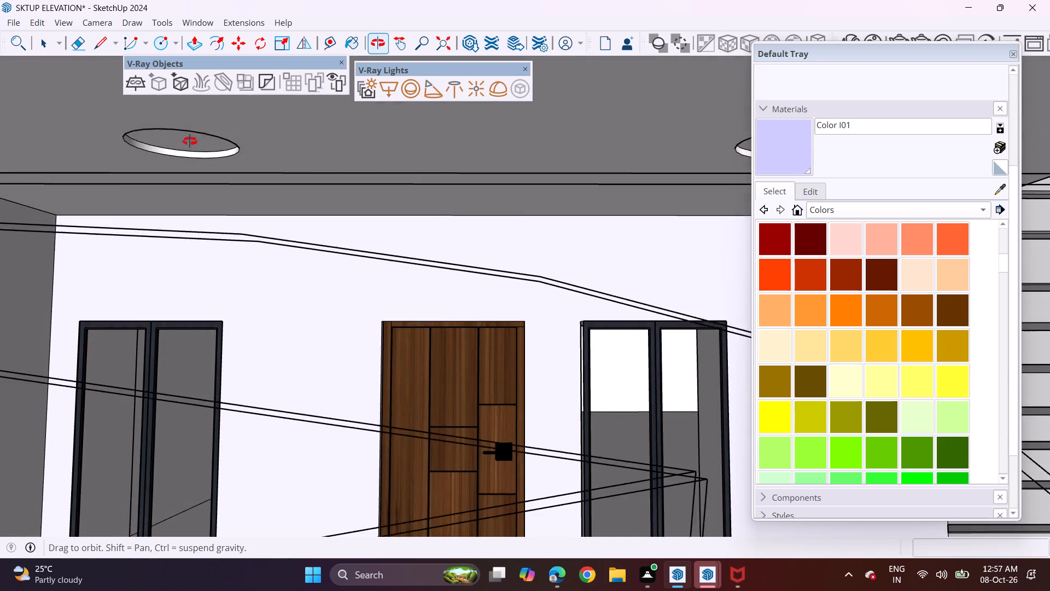
middle_drag(190, 141, 189, 129)
click(187, 148)
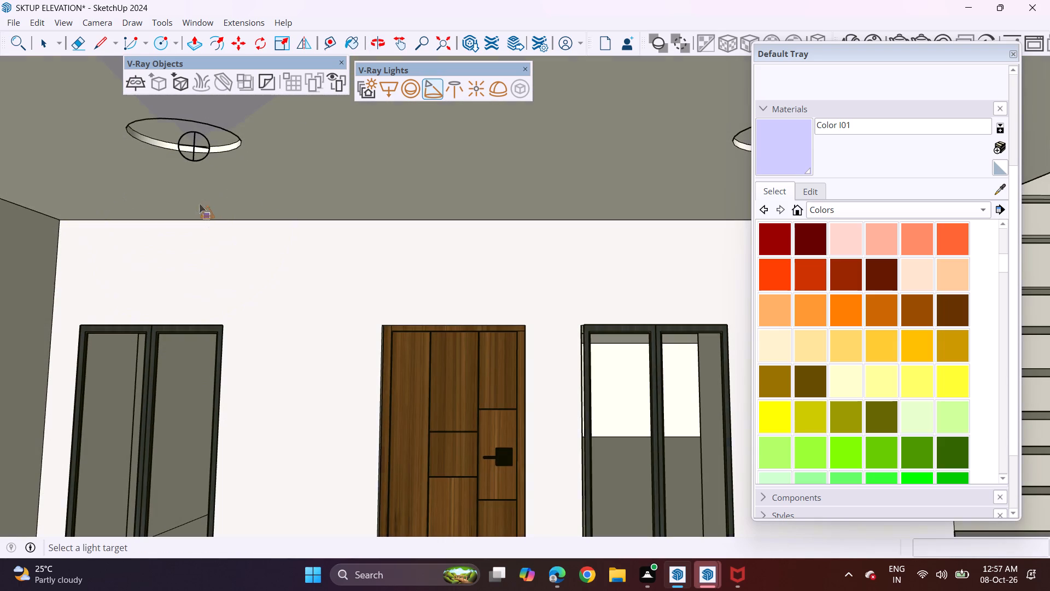
click(196, 199)
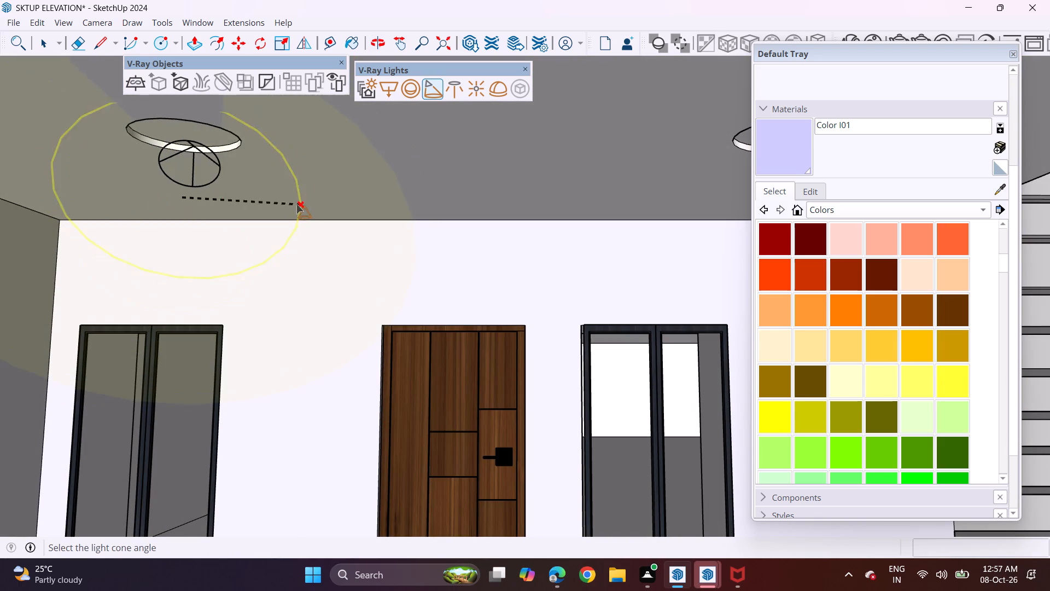
click(195, 222)
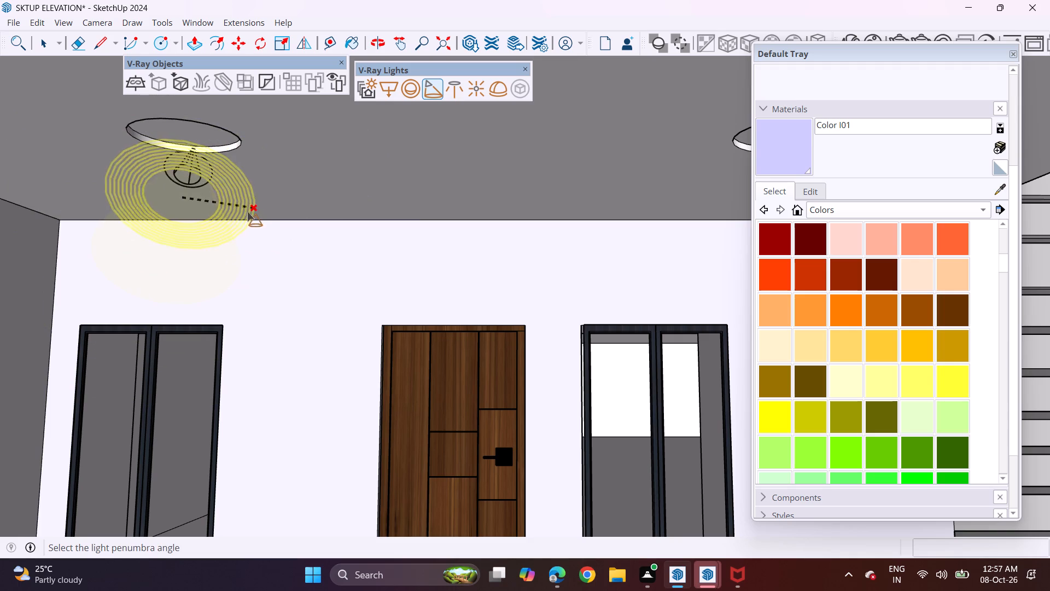
click(212, 240)
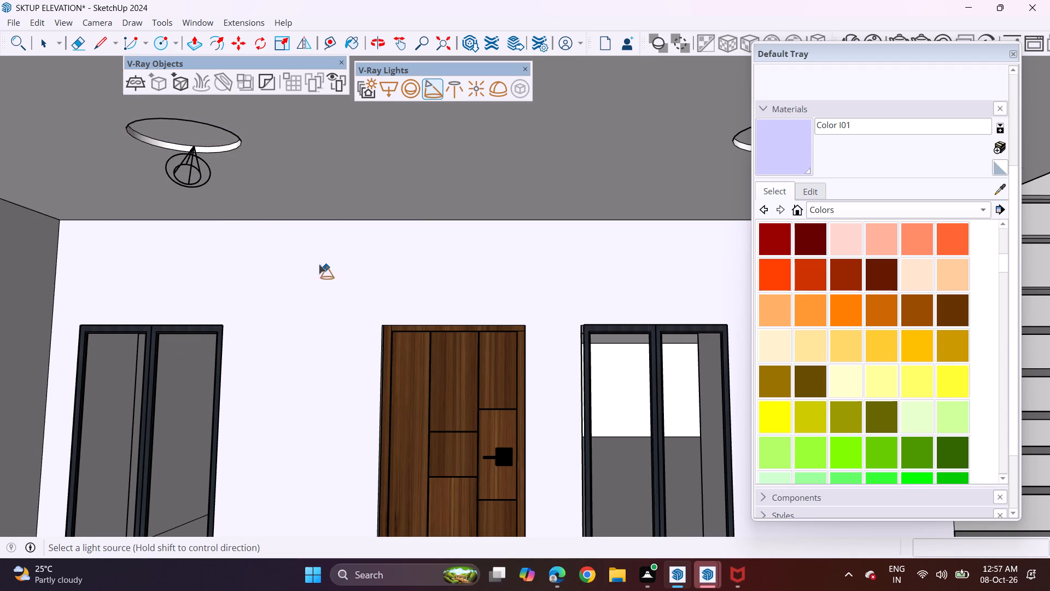
Place a V-Ray Spot Light in the right recess of the upper balcony ceiling, setting its target, cone angle and penumbra.
shift+middle_drag(314, 262, 120, 243)
click(502, 119)
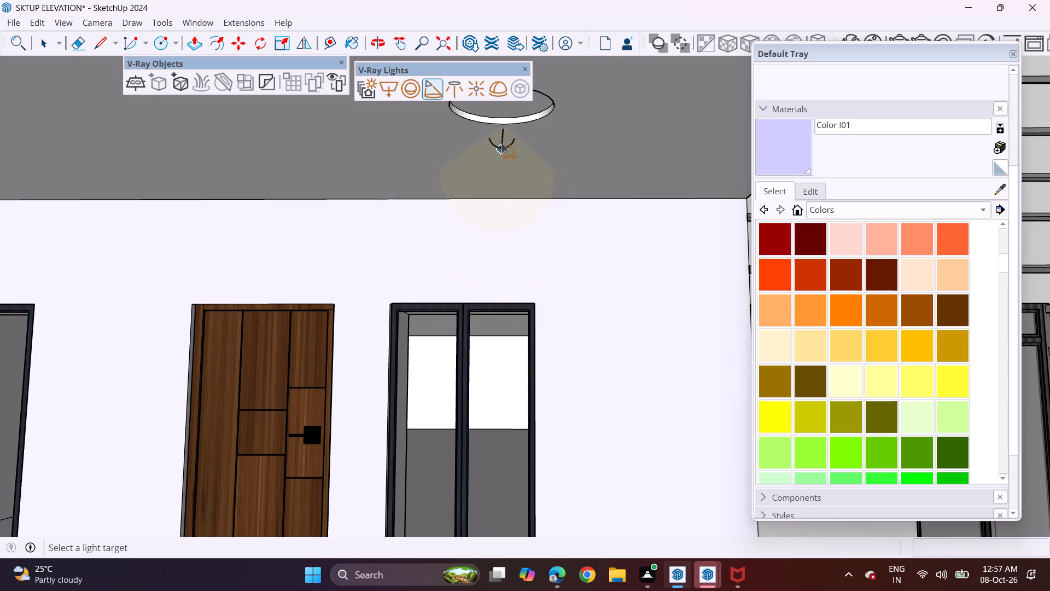
click(501, 121)
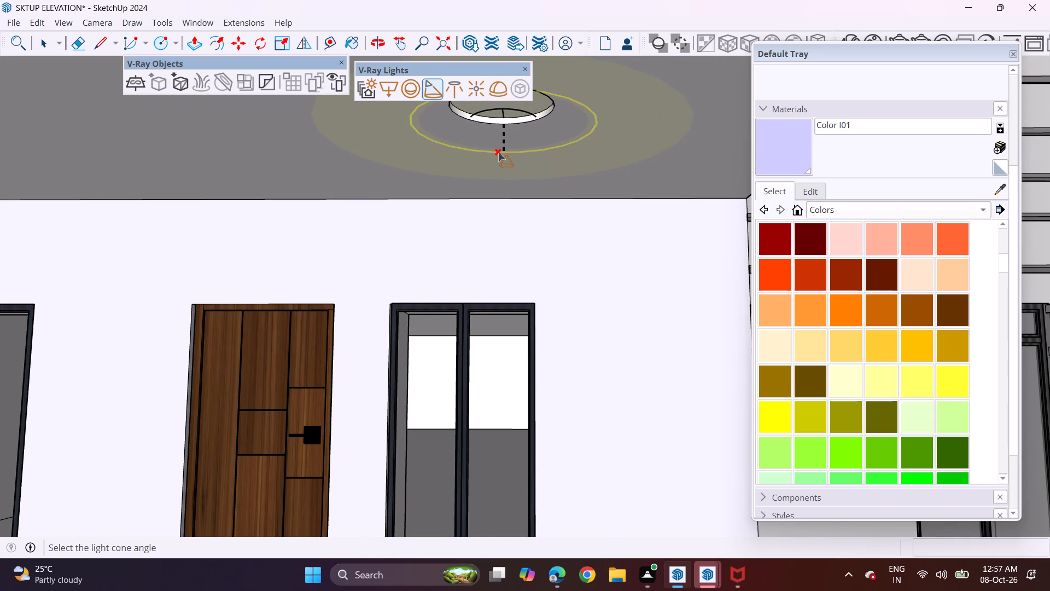
click(498, 152)
click(535, 163)
Paint Color M02 on the rounded balcony frame, the wall around it, the taller right-hand frame and the post beside its opening.
middle_drag(458, 138, 481, 167)
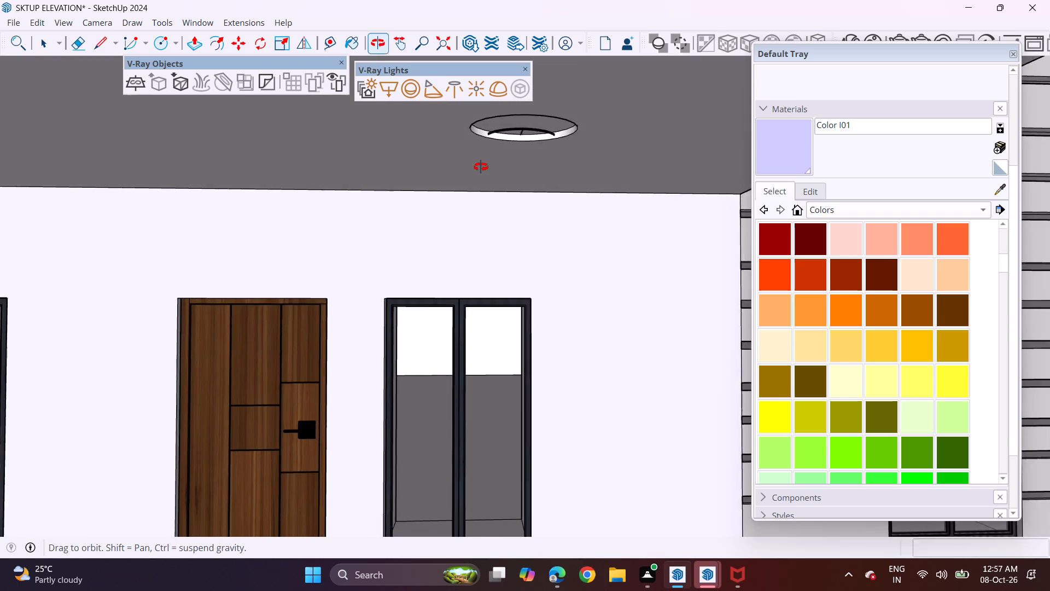
middle_drag(481, 167, 477, 157)
scroll(477, 157, down, 5)
middle_drag(478, 175, 492, 216)
scroll(492, 216, down, 10)
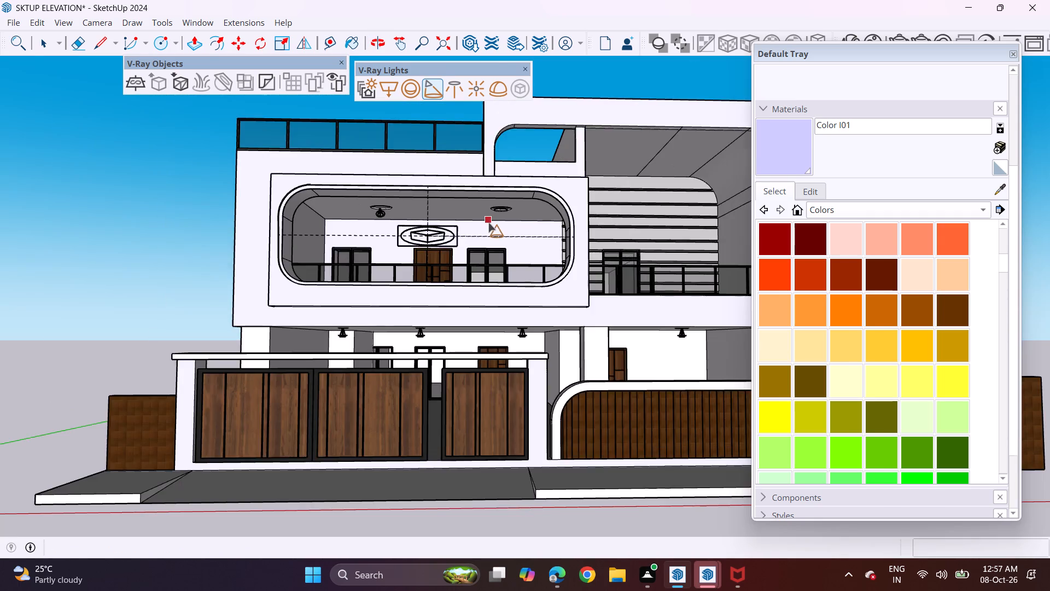
scroll(488, 223, down, 5)
middle_drag(484, 216, 486, 241)
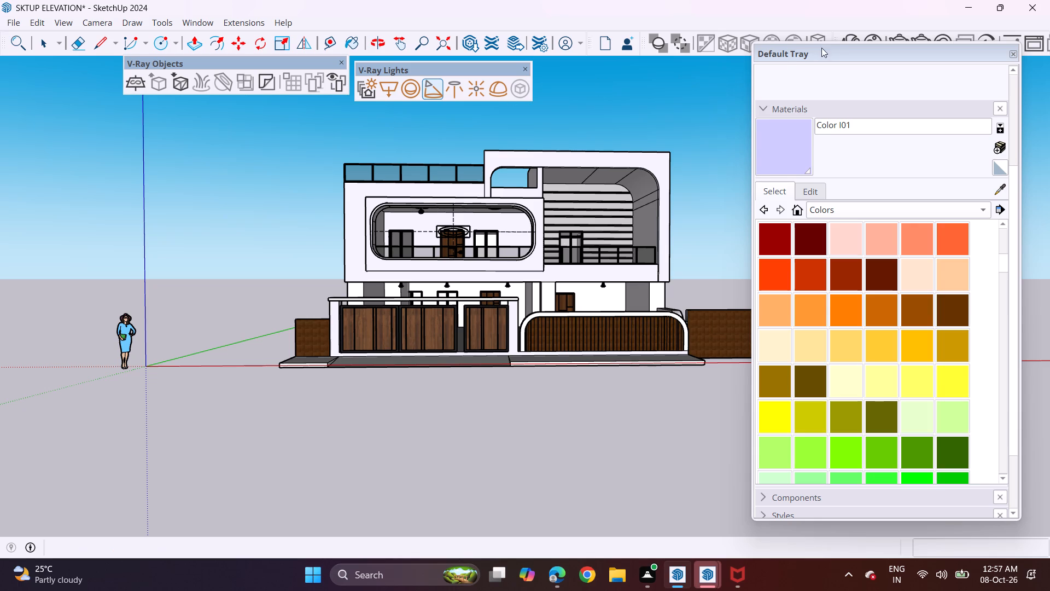
drag(787, 51, 800, 103)
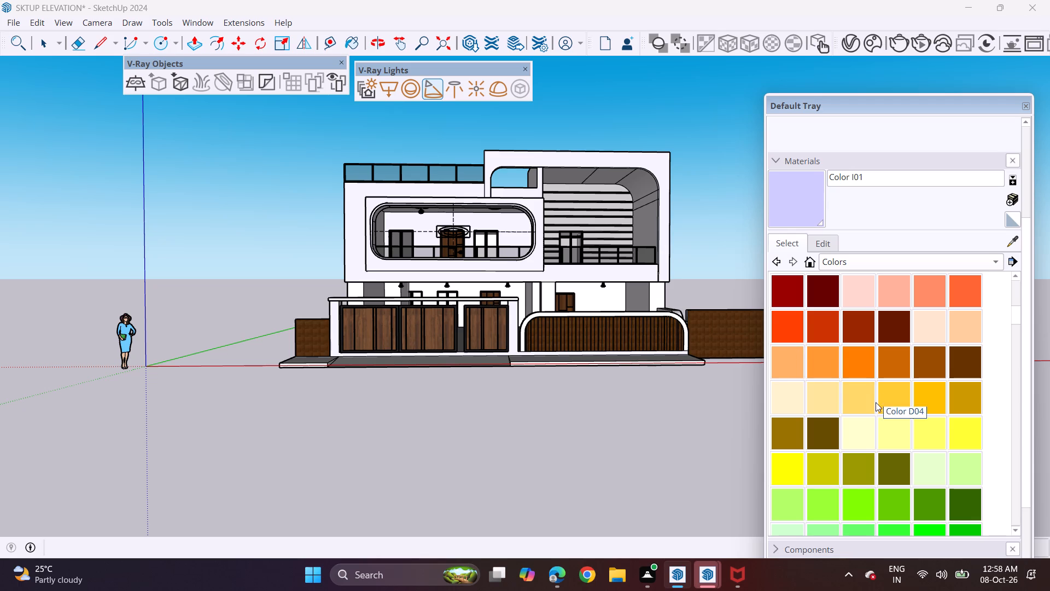
scroll(873, 427, down, 9)
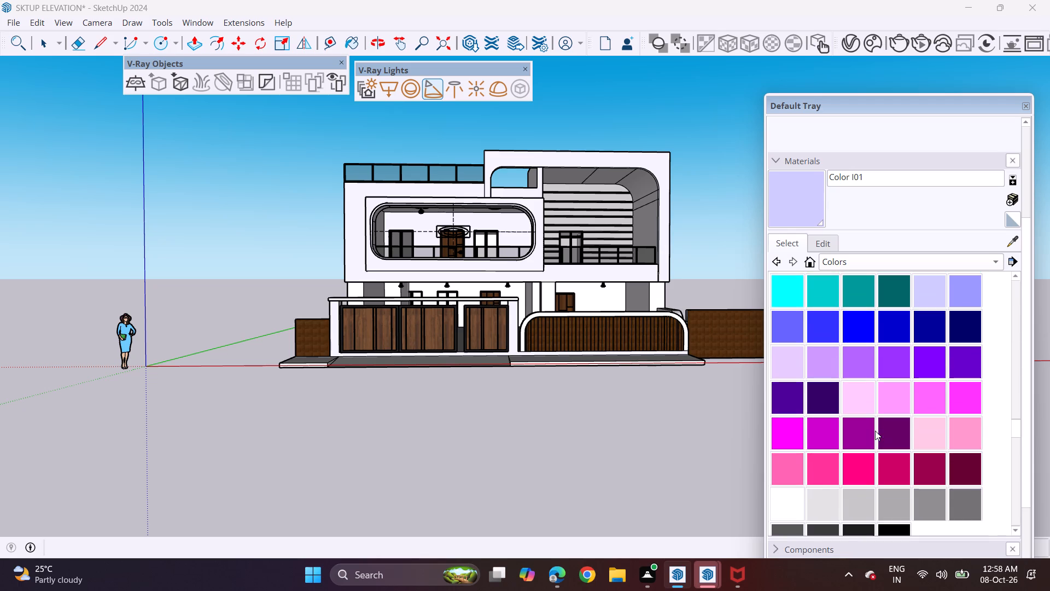
scroll(875, 431, down, 1)
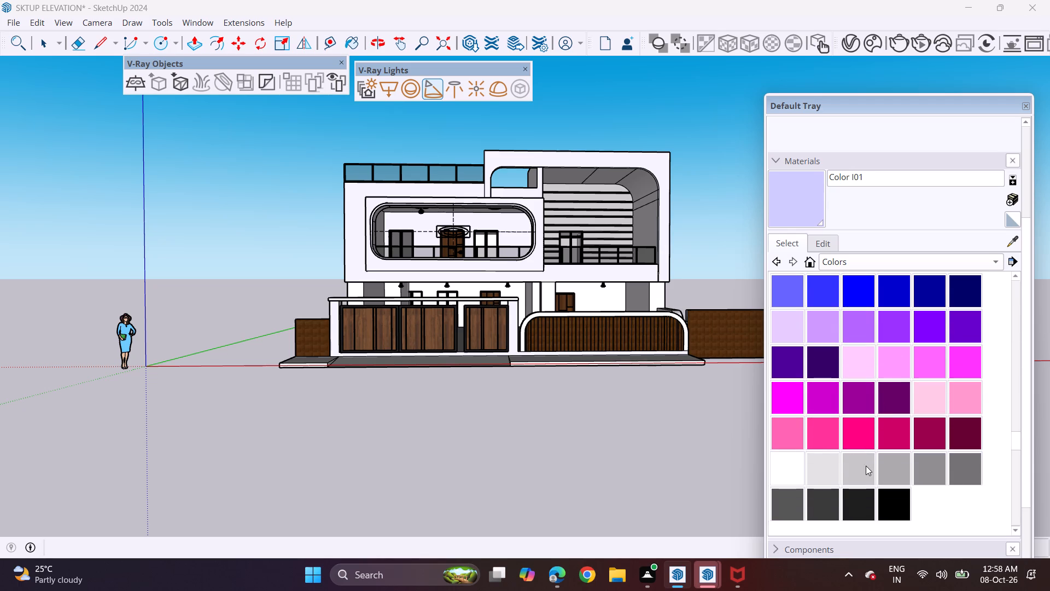
click(866, 466)
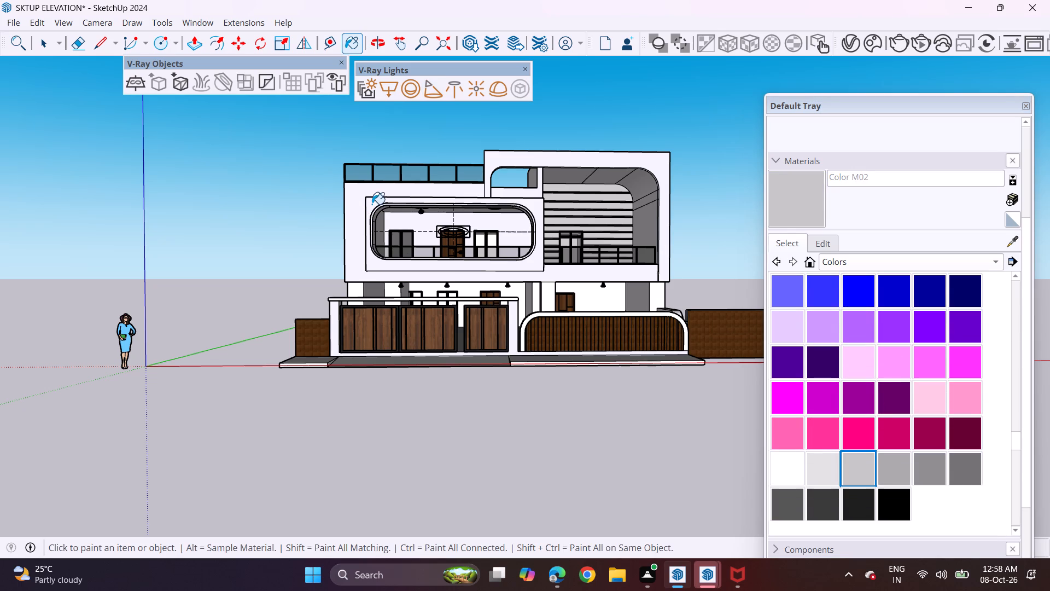
click(372, 204)
click(364, 195)
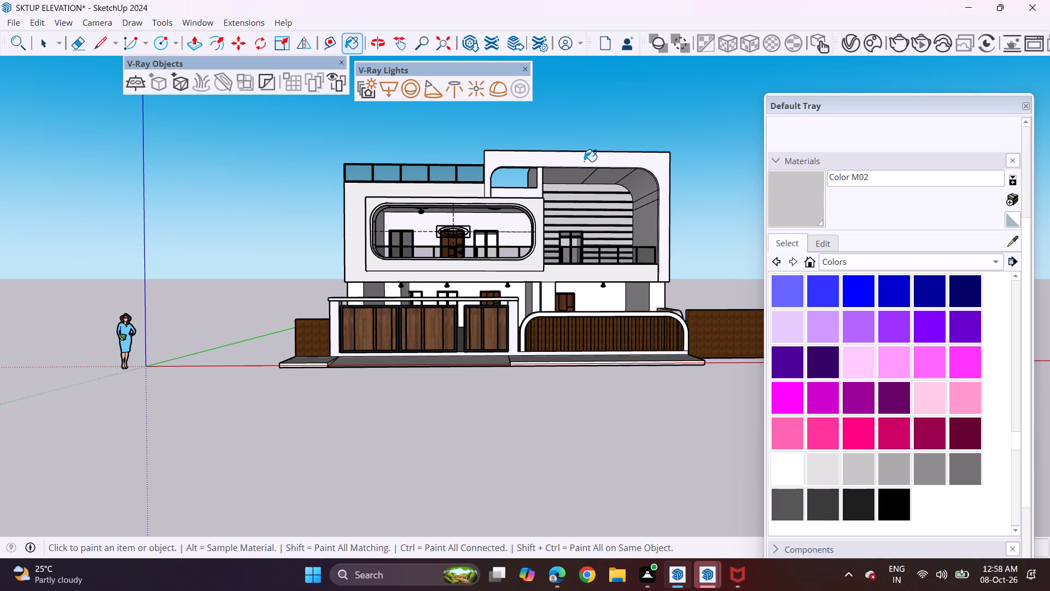
click(584, 161)
click(535, 189)
Paint the ceiling segments, curved corner and inner side wall of the tall right-hand balcony with Color M02.
scroll(637, 177, up, 2)
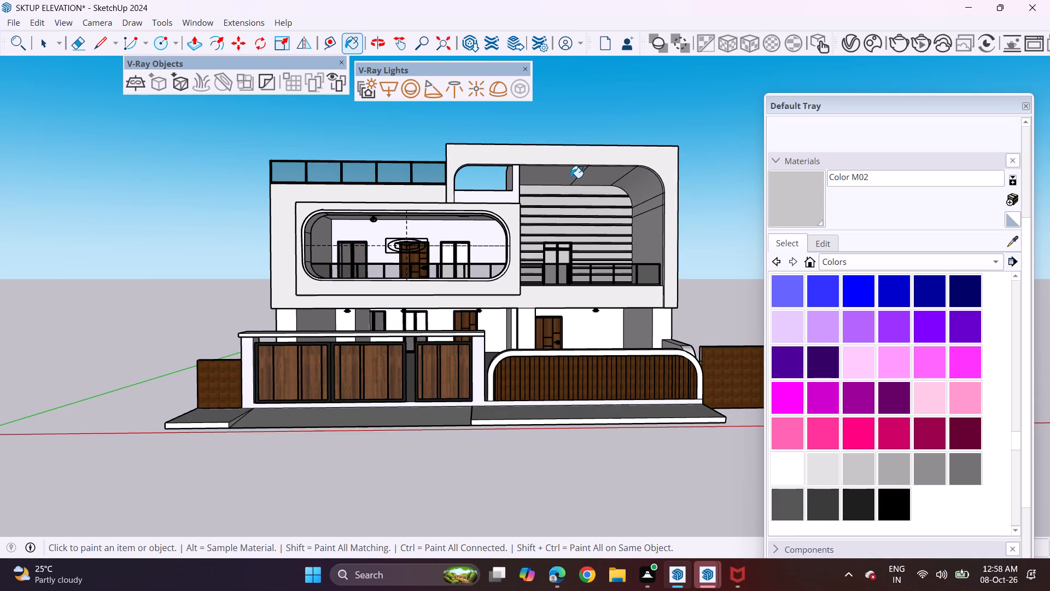
click(570, 178)
click(593, 177)
click(627, 183)
click(653, 209)
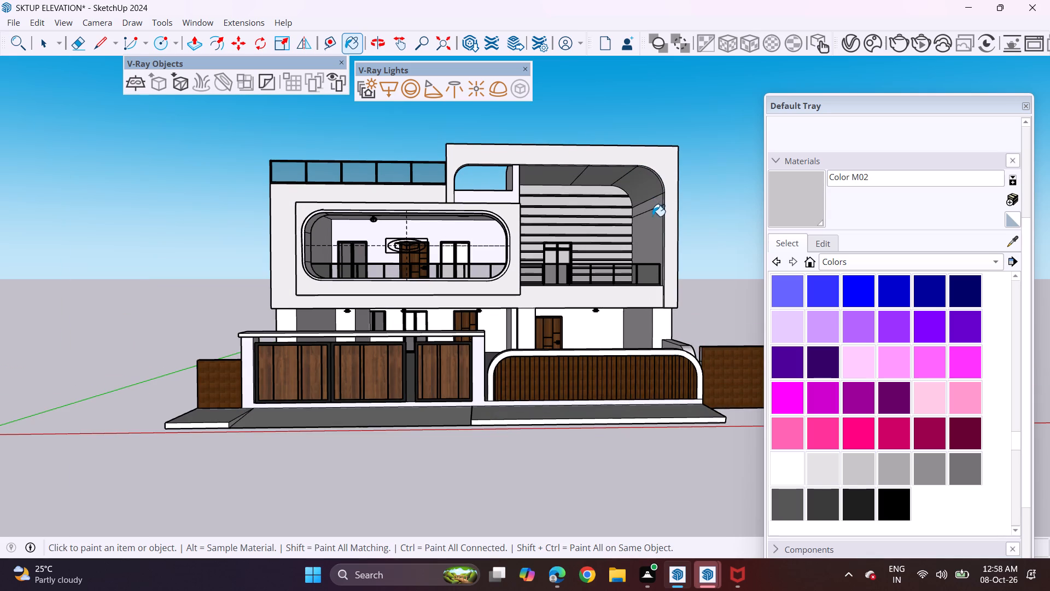
click(651, 219)
click(650, 205)
scroll(309, 61, up, 2)
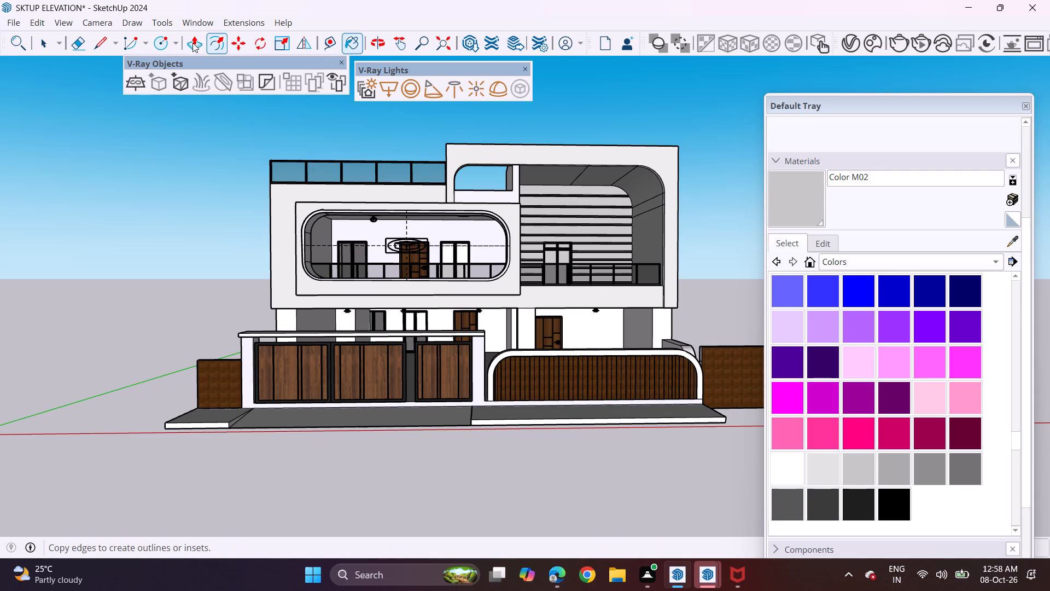
Erase the dividing lines across the tall balcony's ceiling and curved corner, then undo the last erasure.
click(80, 44)
scroll(627, 183, up, 3)
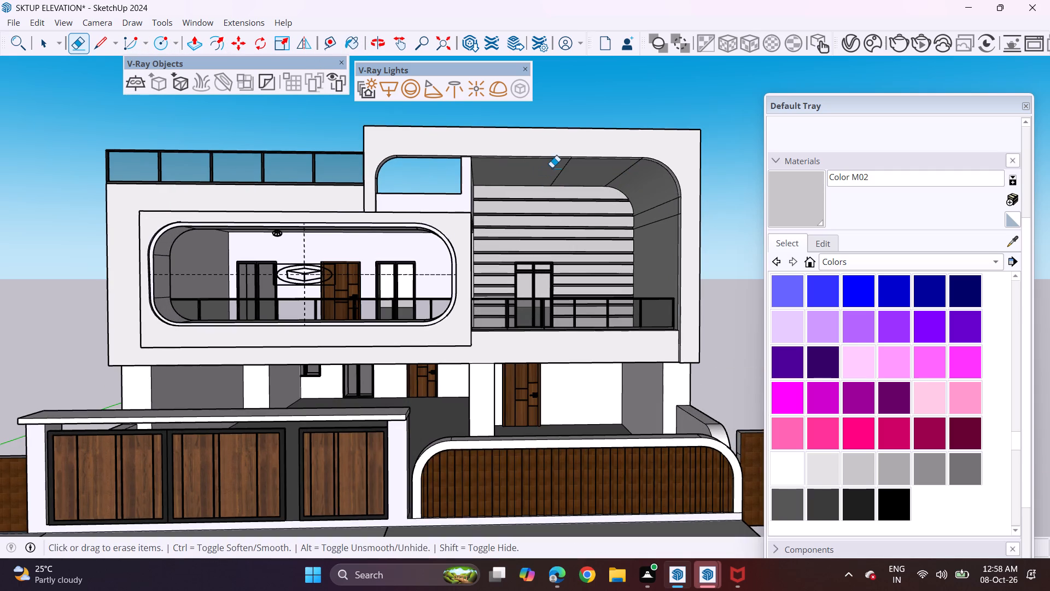
click(566, 169)
drag(657, 219, 655, 232)
click(650, 199)
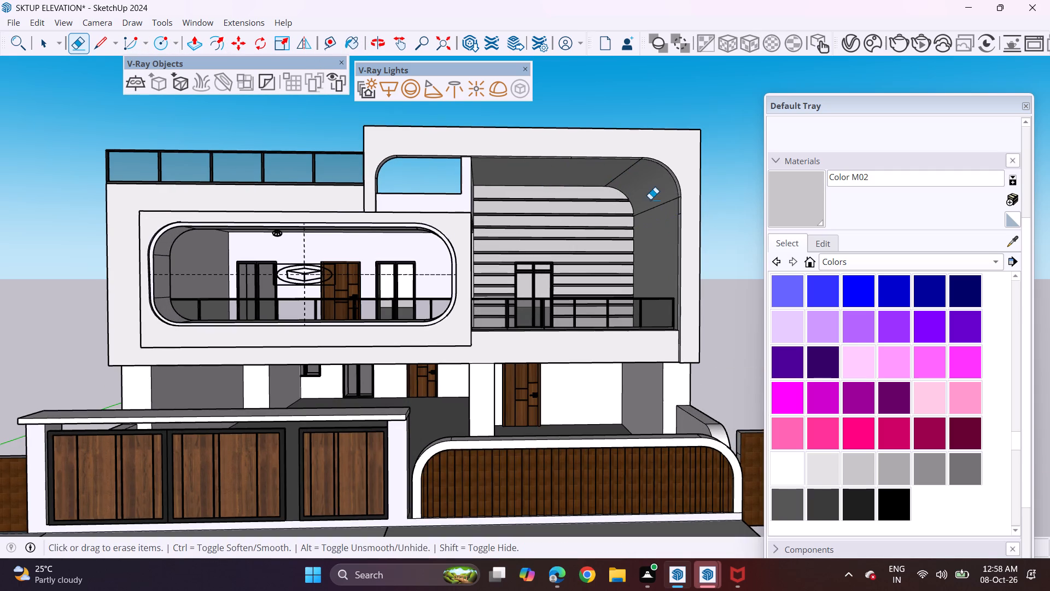
click(652, 210)
key(ctrl+z)
Paint Color M02 on the wall band below the balconies and on the porch's back, right side and inner return walls.
middle_drag(651, 219, 672, 210)
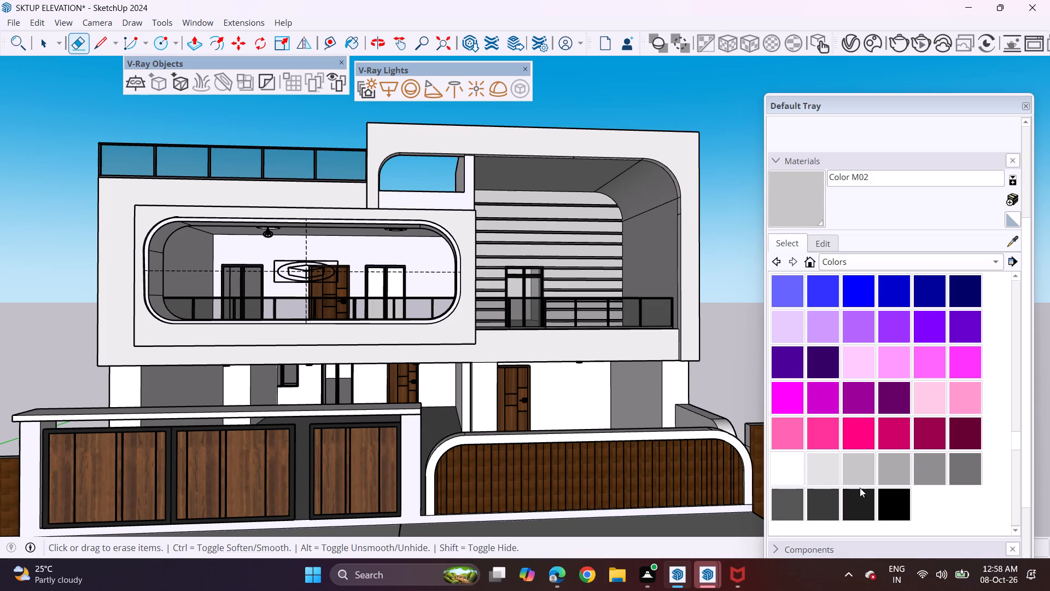
click(857, 475)
click(590, 353)
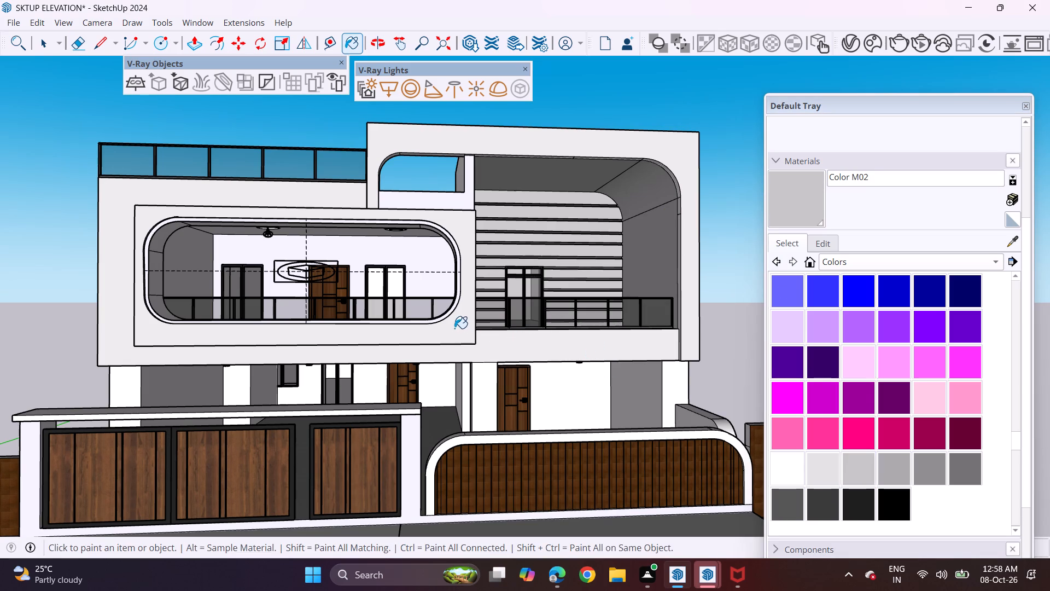
click(454, 328)
click(451, 351)
click(561, 404)
click(622, 391)
middle_drag(561, 392, 564, 350)
click(426, 396)
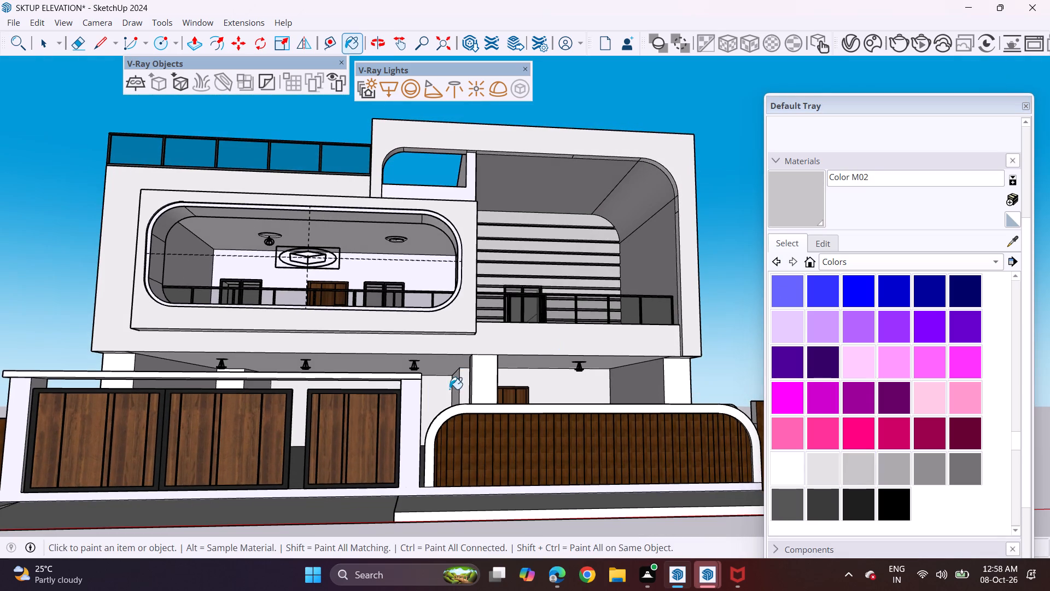
click(456, 386)
Paint the porch's left side wall, rear left column faces and ceiling with Color M02.
middle_drag(457, 385, 460, 383)
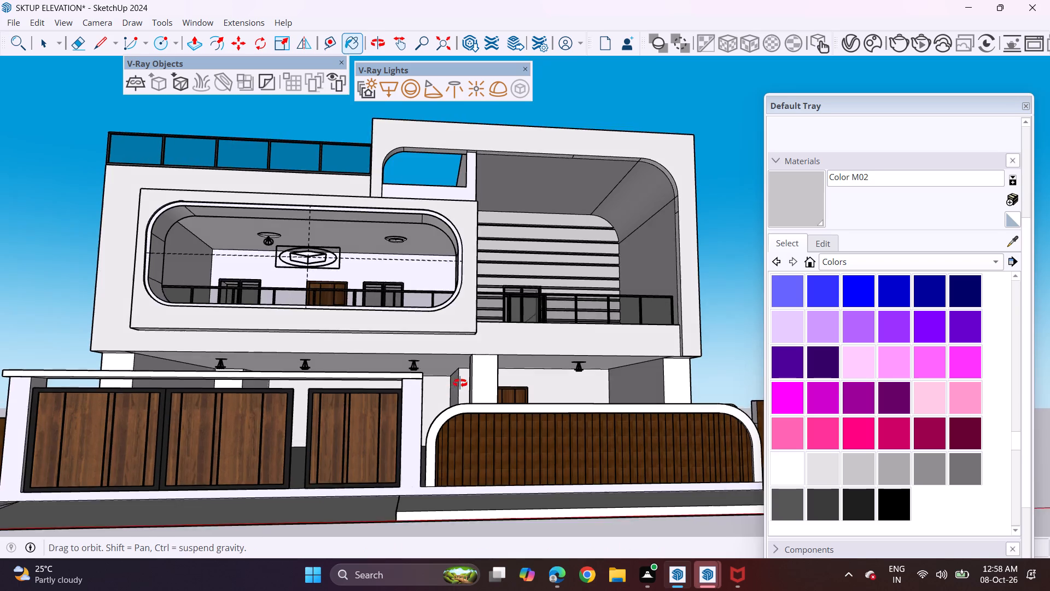
middle_drag(460, 383, 370, 433)
click(177, 388)
click(202, 380)
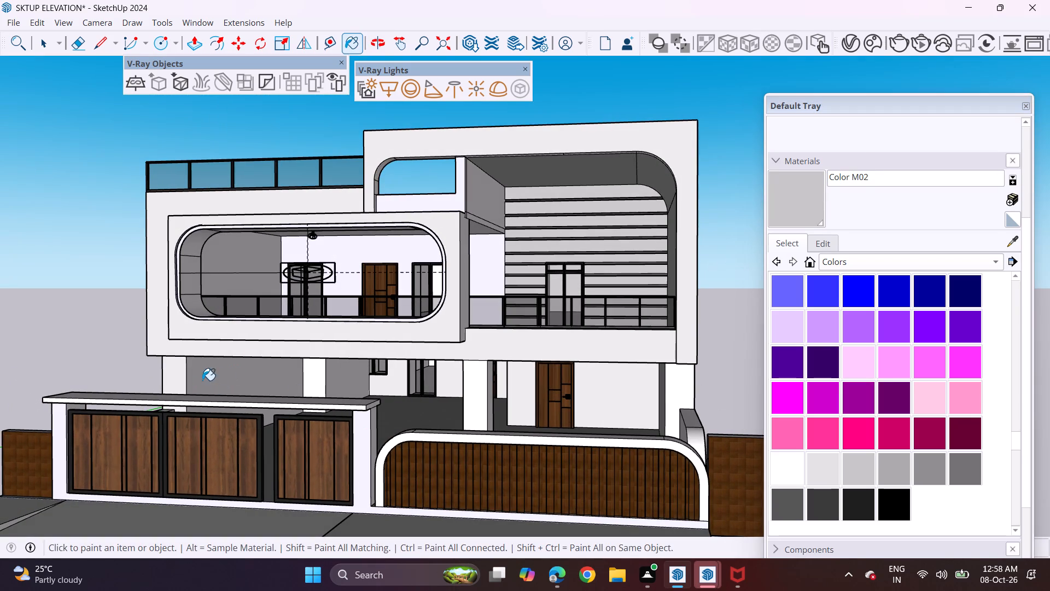
click(308, 373)
click(329, 378)
middle_drag(324, 366, 332, 321)
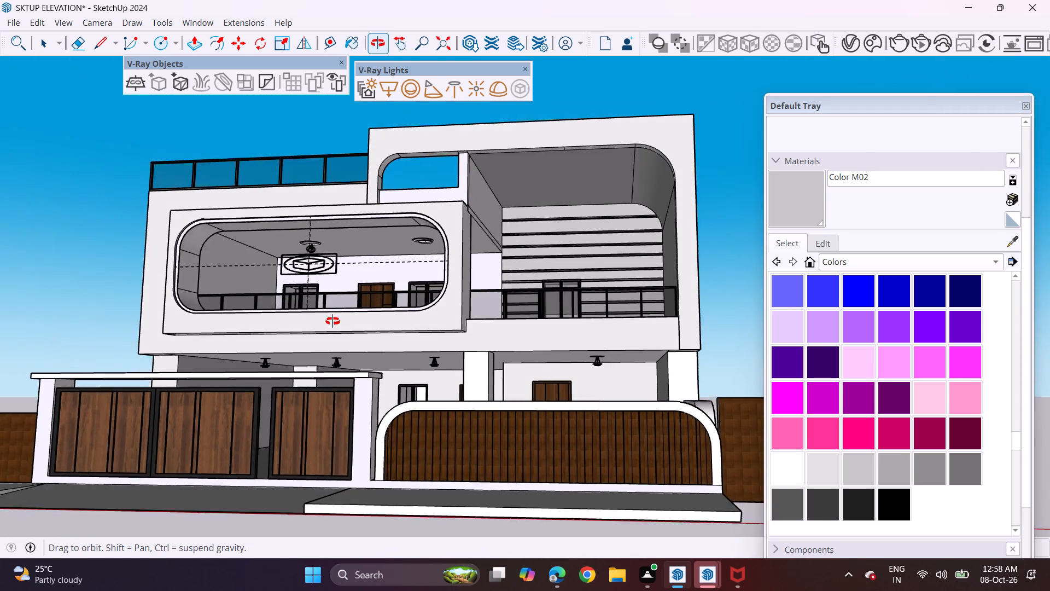
middle_drag(332, 321, 345, 306)
click(393, 356)
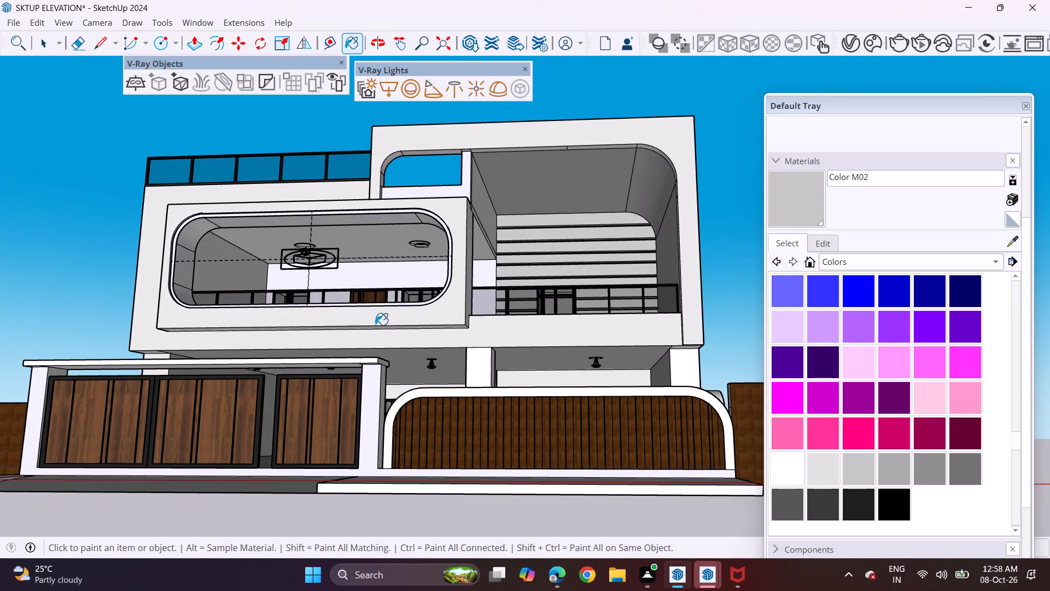
Paint the rounded balcony's ceiling and the inner rim faces around its opening with Color M02.
click(381, 244)
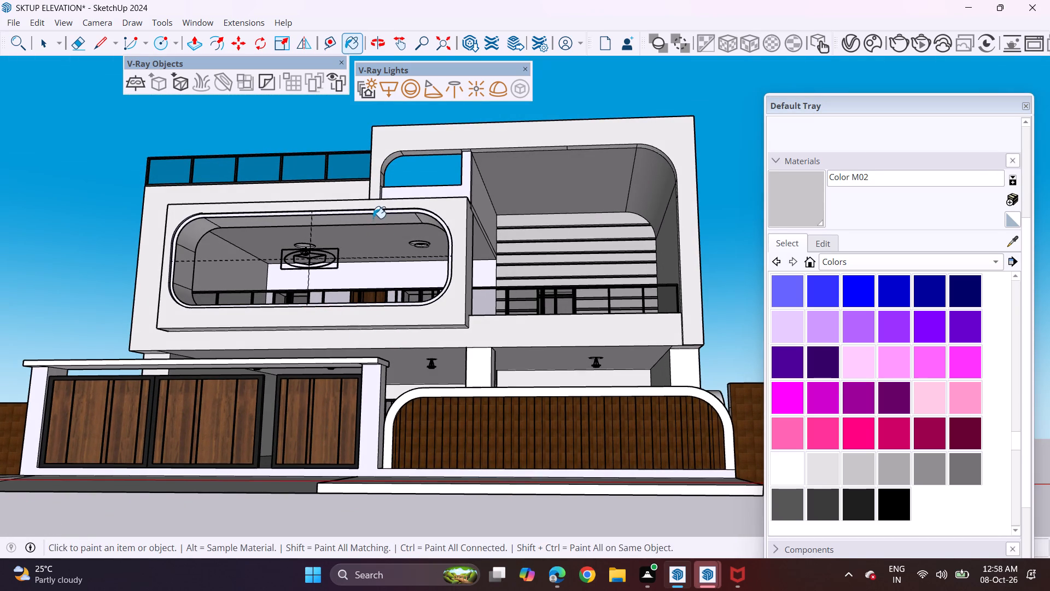
click(374, 218)
middle_drag(375, 218, 466, 276)
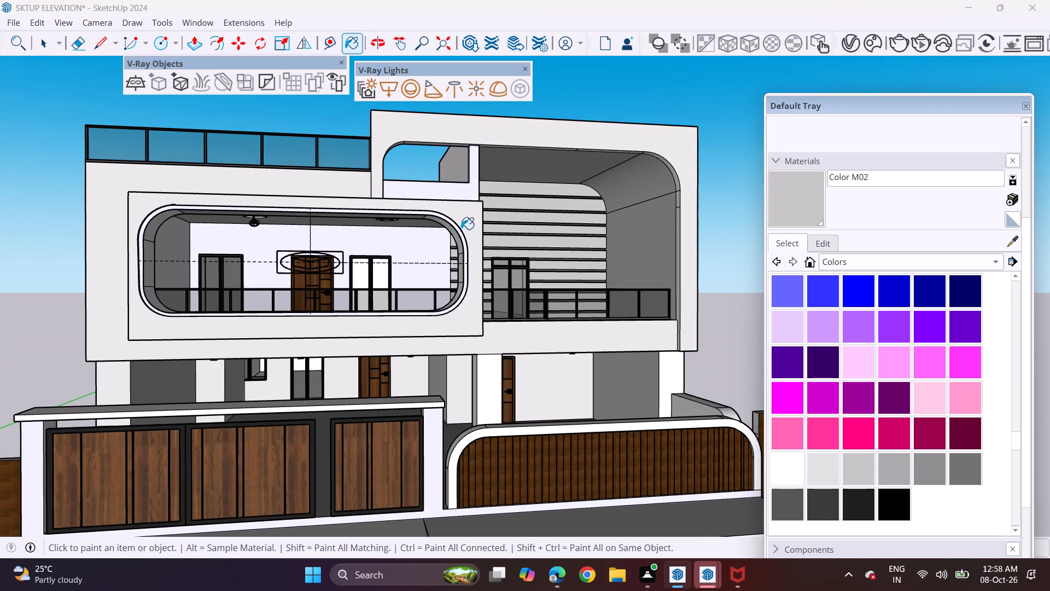
click(459, 242)
middle_drag(431, 247, 466, 304)
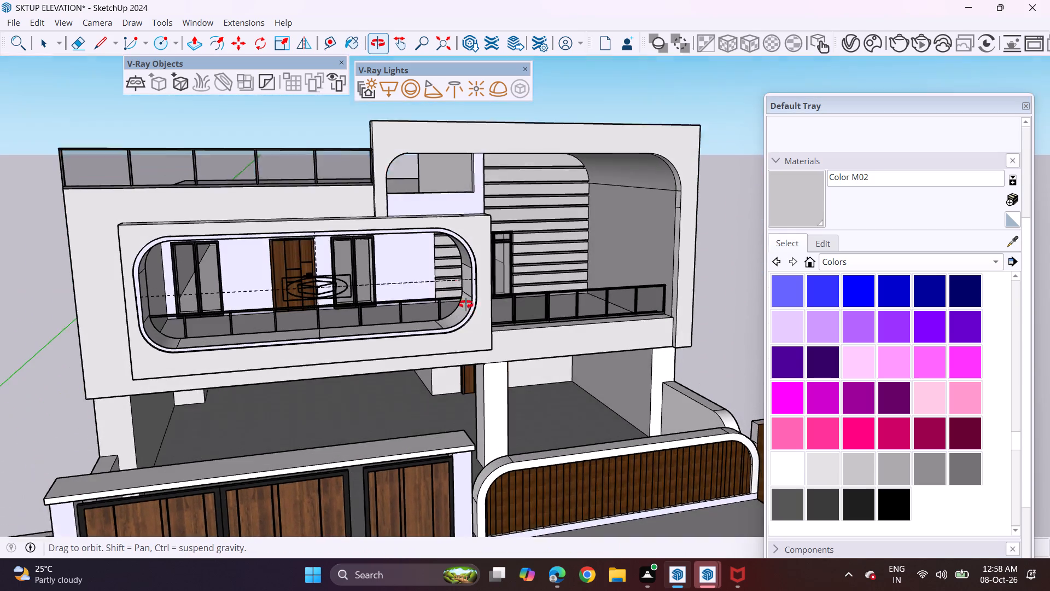
middle_drag(466, 304, 468, 309)
click(465, 289)
click(463, 308)
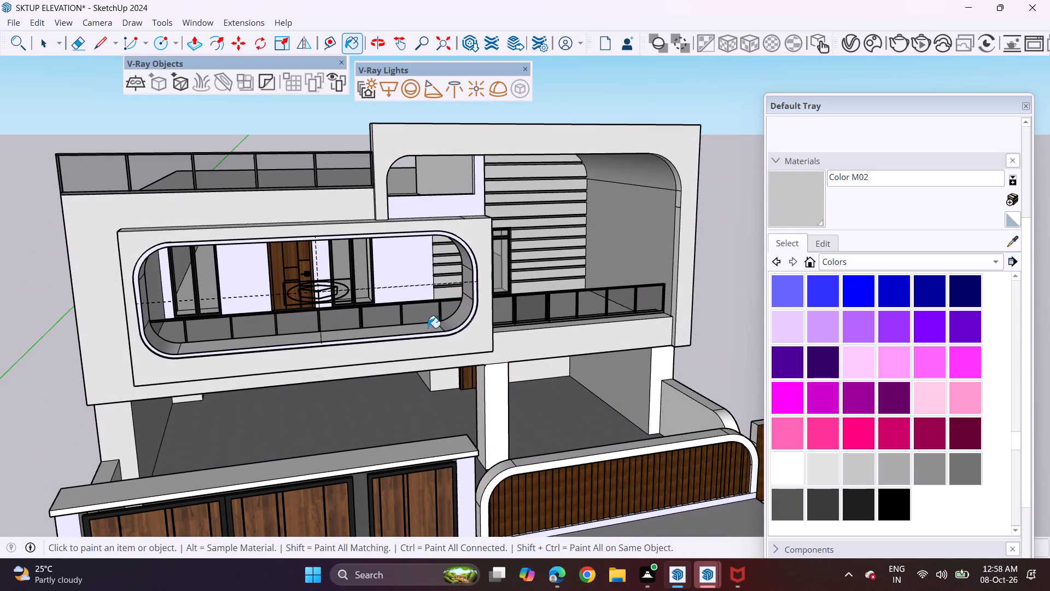
click(417, 328)
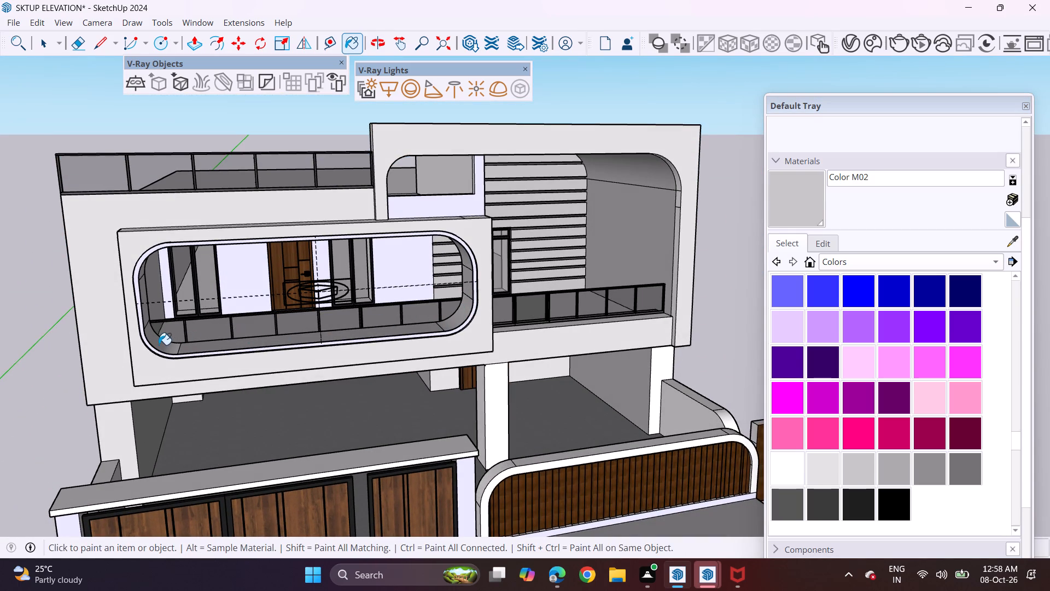
click(159, 345)
middle_drag(186, 341, 89, 323)
click(160, 270)
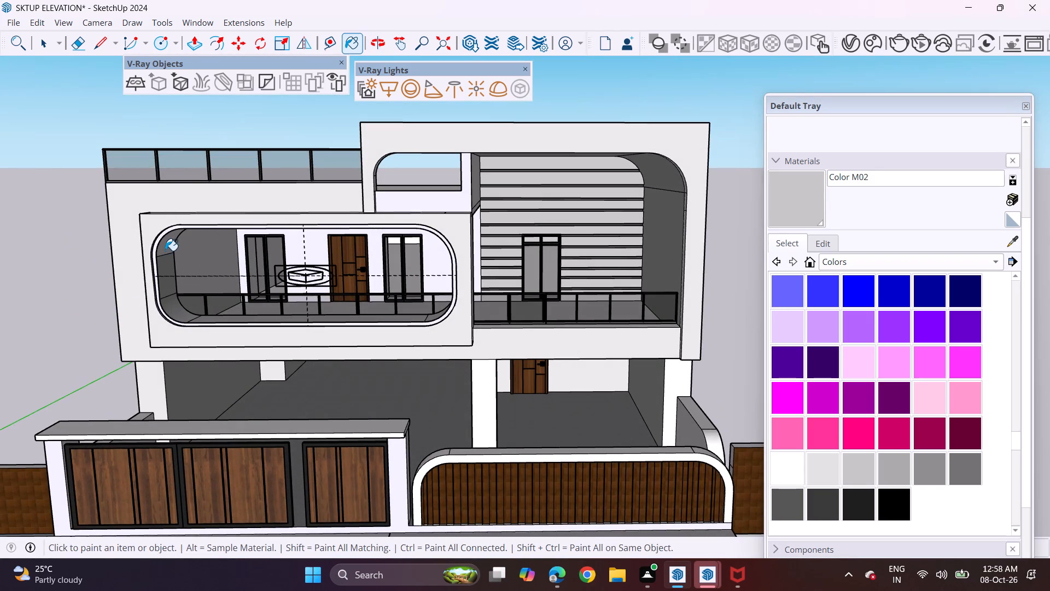
click(165, 251)
middle_drag(171, 245, 168, 188)
scroll(190, 201, up, 4)
middle_drag(220, 255, 227, 241)
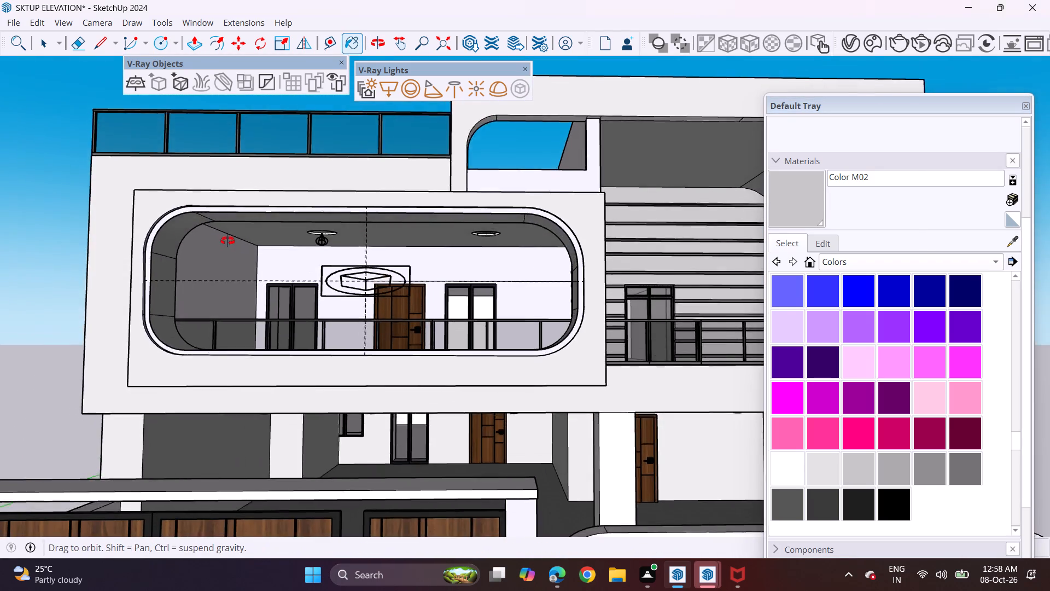
middle_drag(227, 241, 241, 212)
click(264, 196)
scroll(262, 195, down, 3)
middle_drag(258, 194, 258, 223)
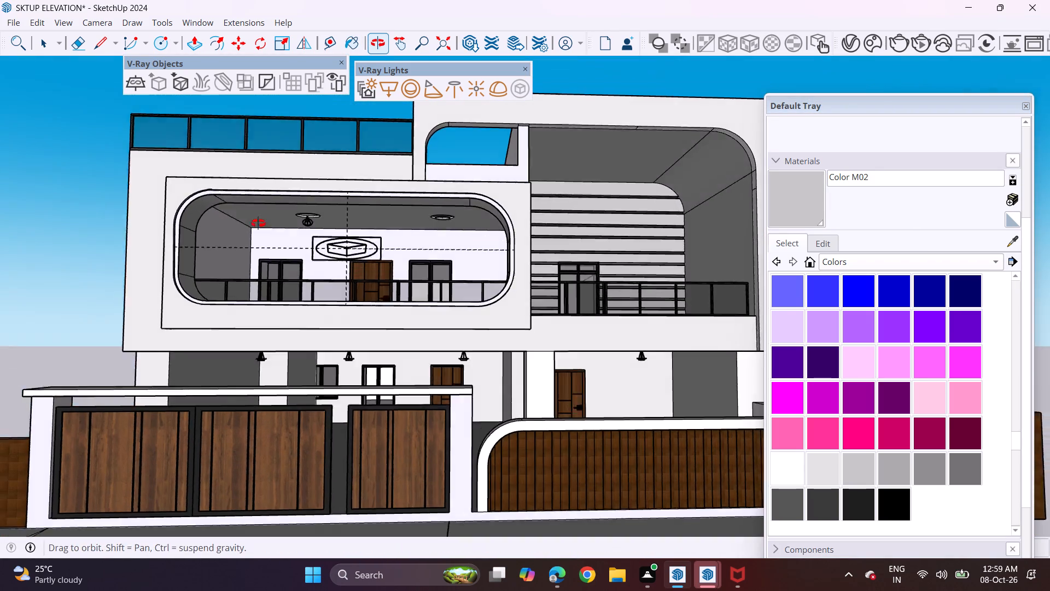
middle_drag(258, 223, 253, 259)
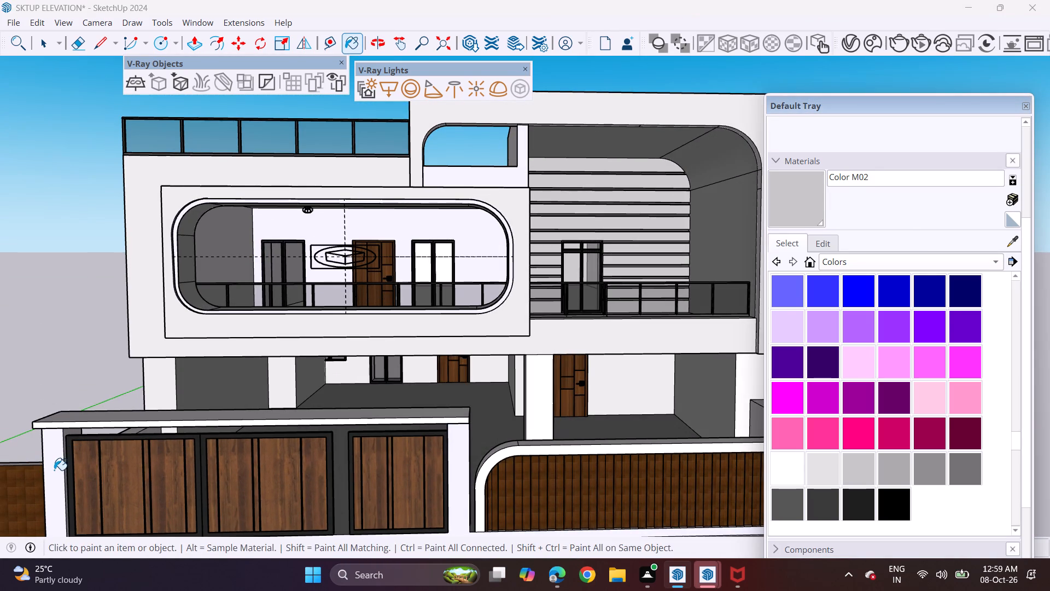
Paint Color M02 on the gate's side pillars, its top beam and the curved frame of the slatted fence.
click(56, 468)
middle_drag(64, 455, 148, 392)
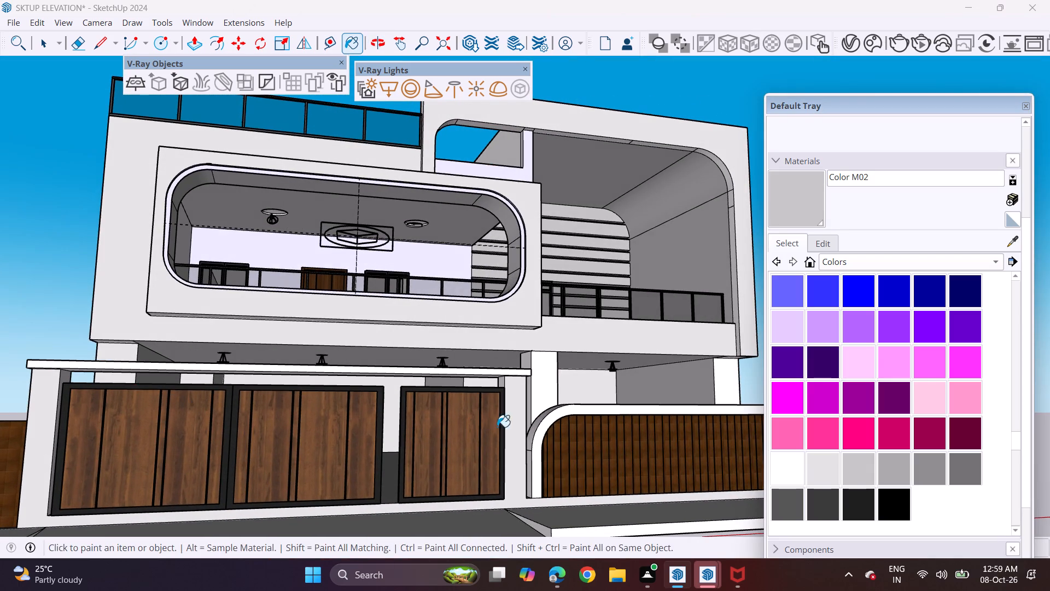
click(518, 431)
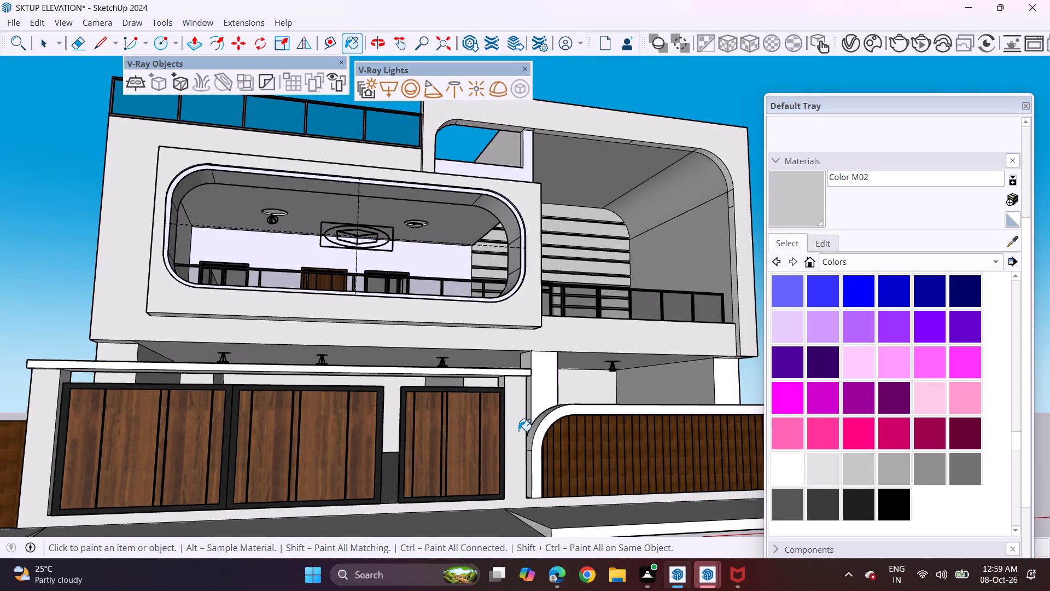
click(470, 373)
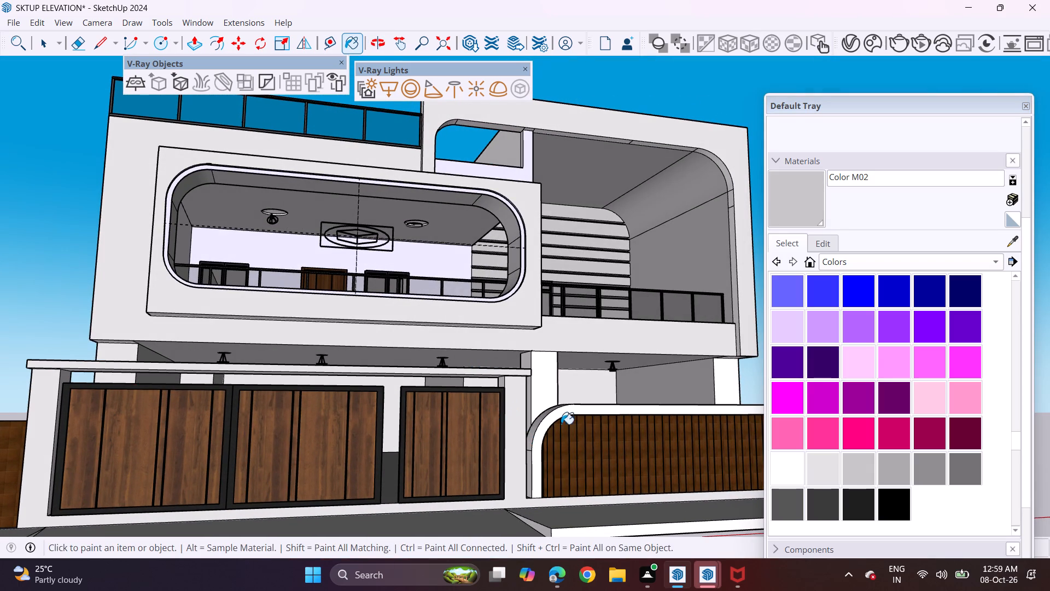
middle_drag(563, 421, 546, 424)
click(544, 421)
scroll(548, 418, down, 3)
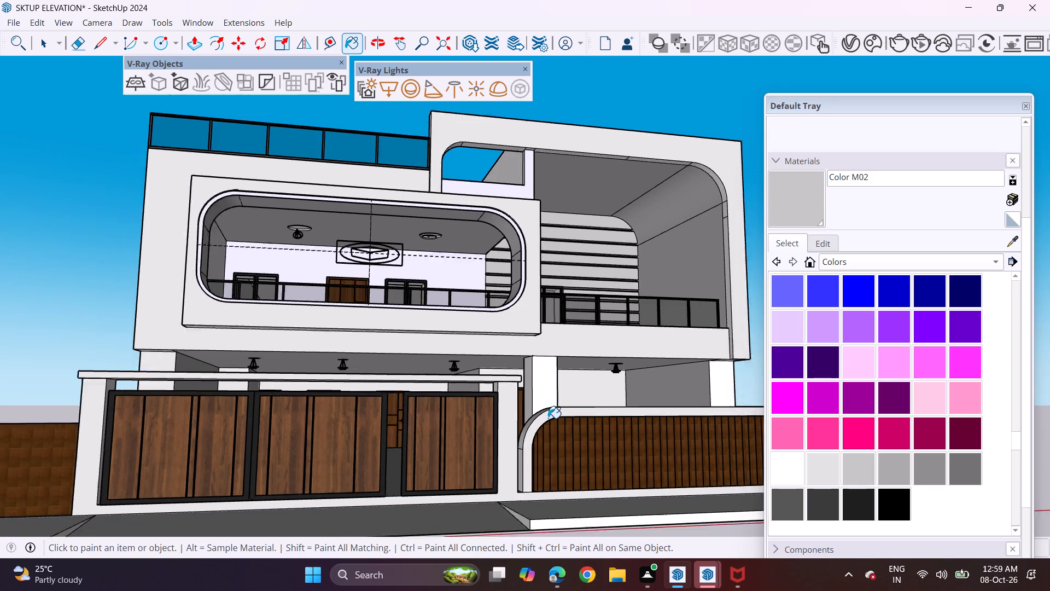
Select the inner rim faces of the slatted fence's curved frame along its left upright and up the left corner curve.
middle_drag(548, 418, 476, 449)
scroll(475, 441, down, 2)
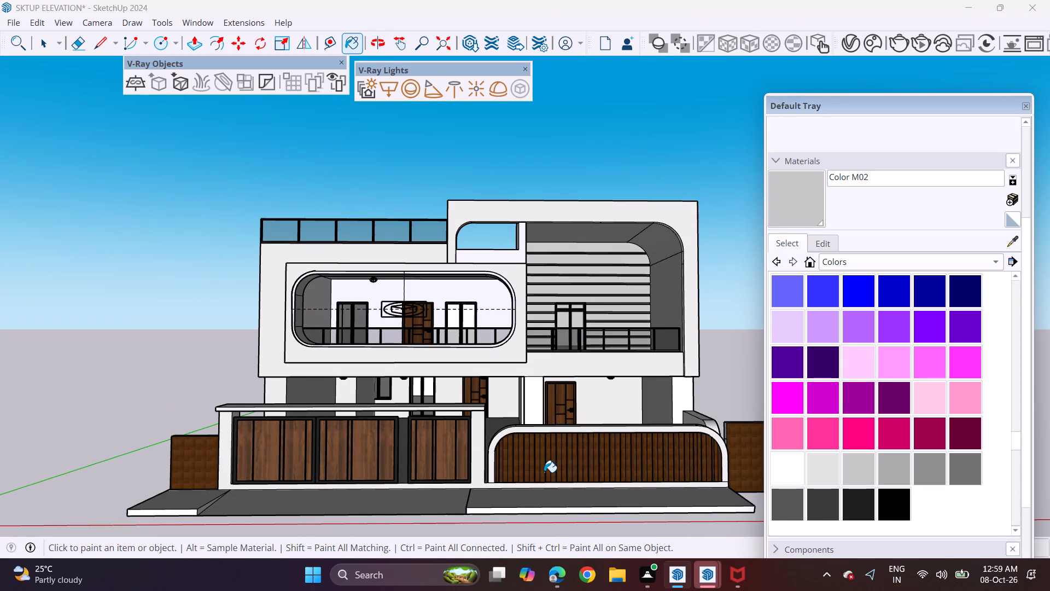
scroll(550, 470, down, 1)
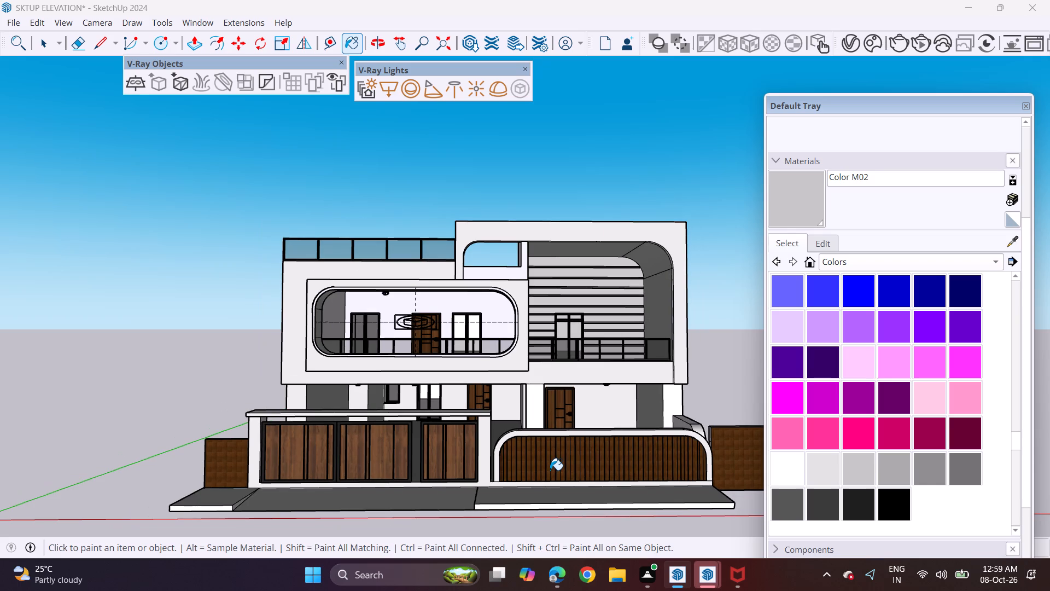
shift+middle_drag(550, 463, 452, 383)
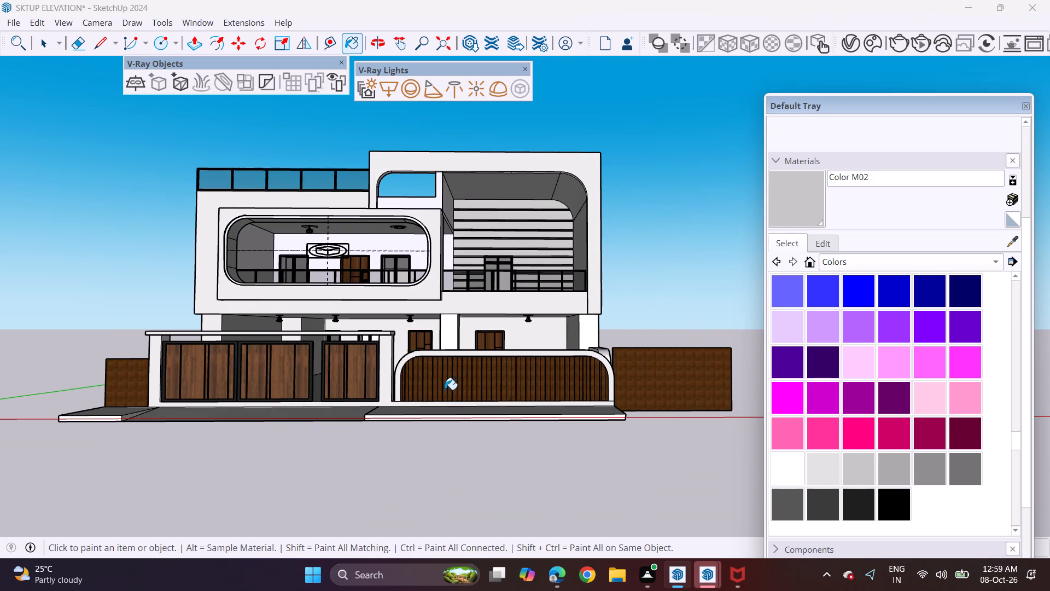
middle_drag(485, 395, 468, 361)
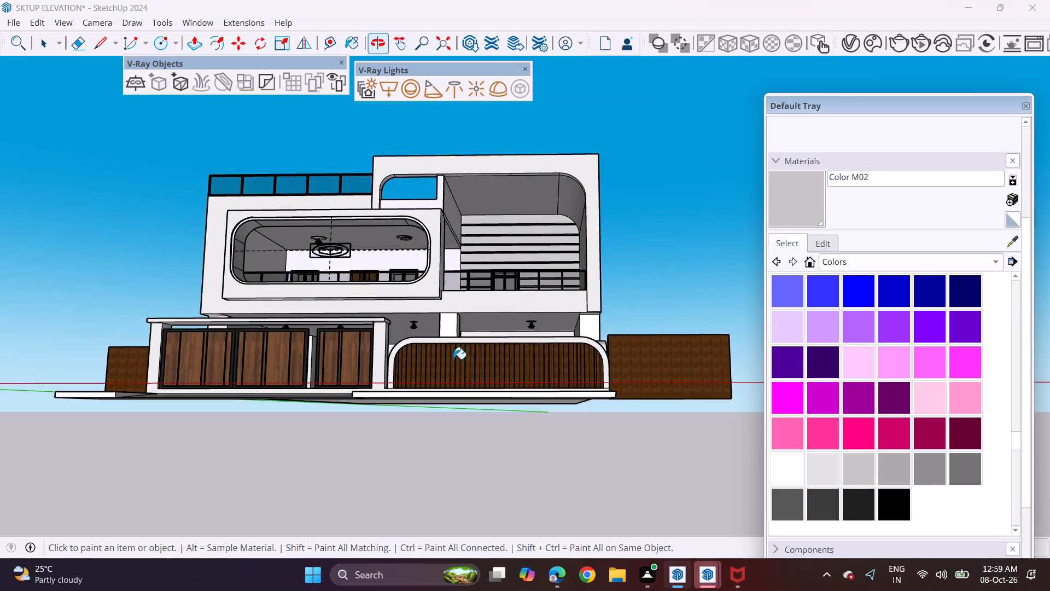
scroll(410, 362, up, 10)
middle_drag(341, 372, 364, 388)
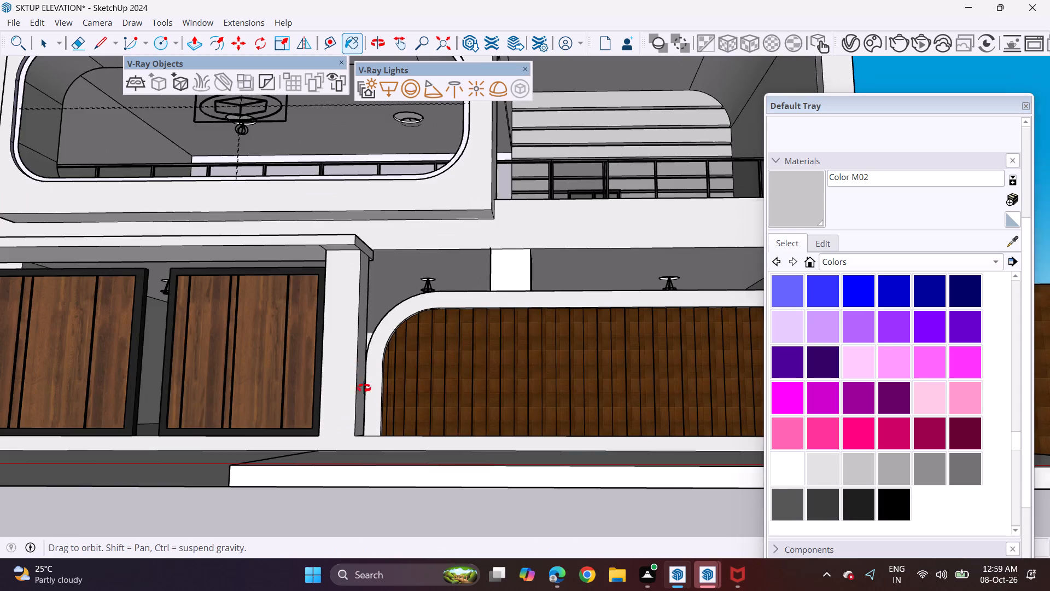
middle_drag(364, 388, 372, 412)
middle_drag(420, 413, 184, 417)
scroll(341, 380, up, 14)
key(space)
click(339, 412)
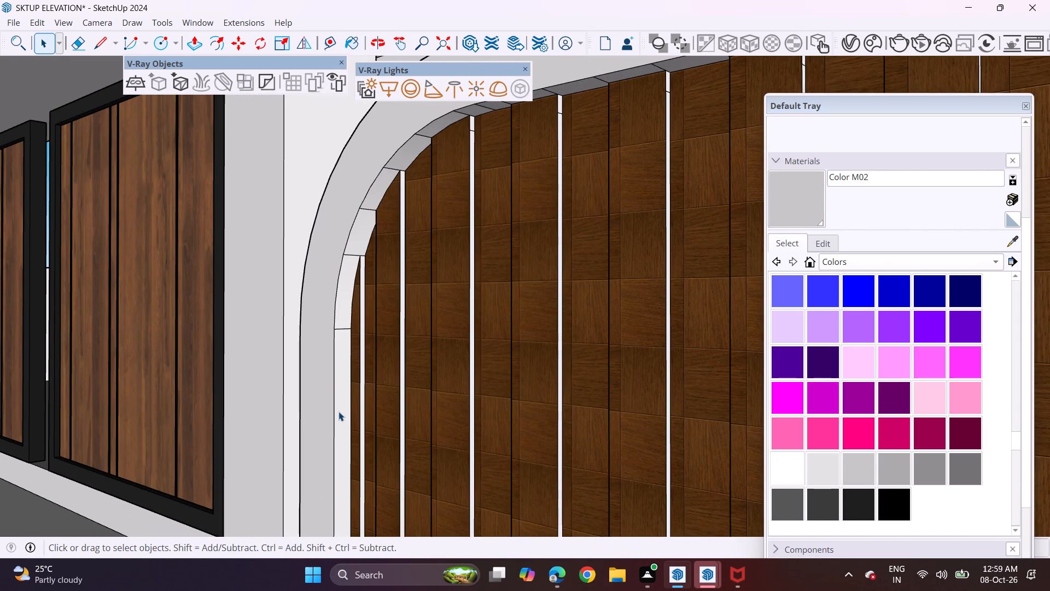
ctrl+click(348, 297)
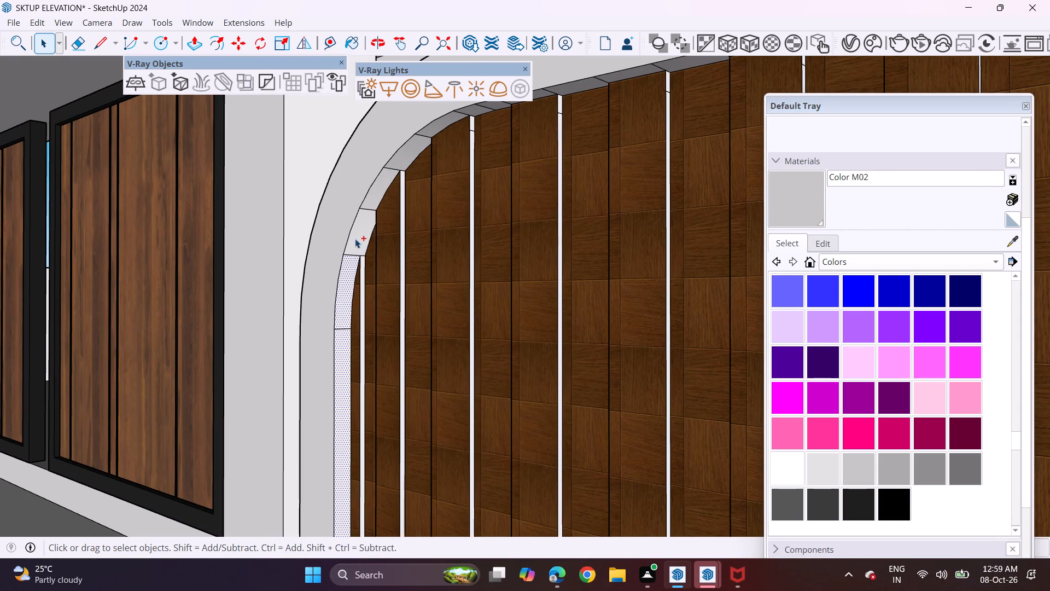
ctrl+click(356, 235)
ctrl+click(373, 194)
ctrl+click(396, 157)
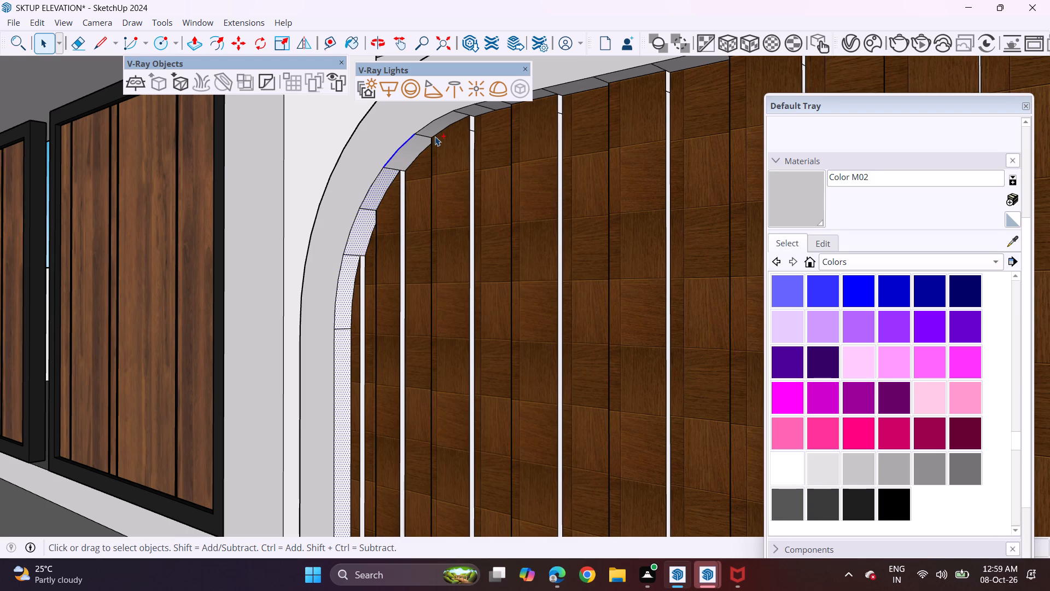
ctrl+click(413, 156)
ctrl+shift+click(404, 144)
ctrl+click(427, 132)
ctrl+click(467, 109)
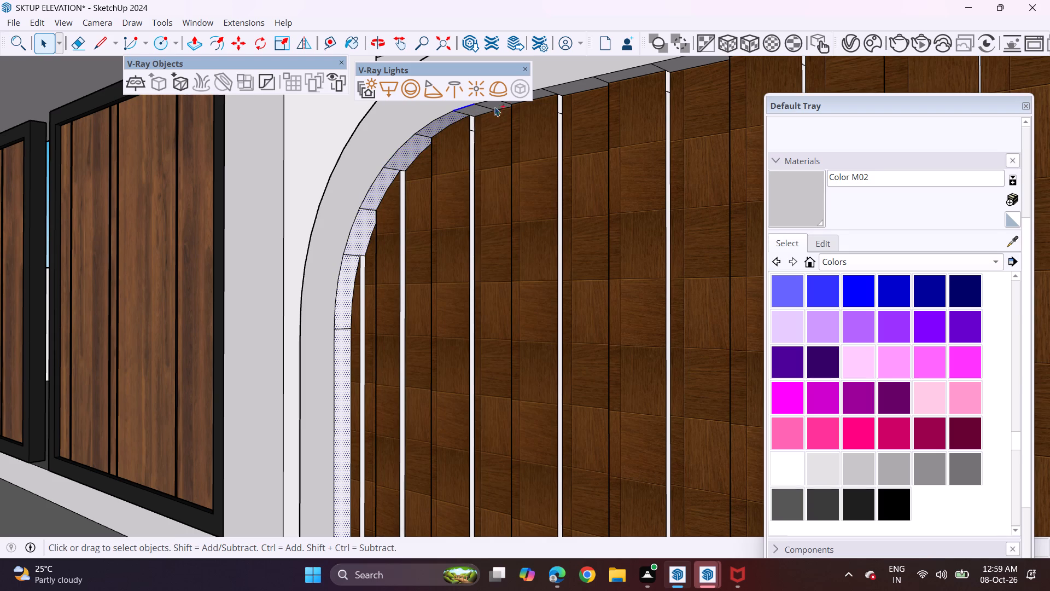
Add the inner rim faces where the fence frame's left curve runs into its top edge to the selection.
ctrl+shift+middle_drag(463, 126, 393, 174)
ctrl+scroll(394, 175, up, 3)
ctrl+middle_drag(394, 175, 386, 143)
ctrl+shift+click(396, 148)
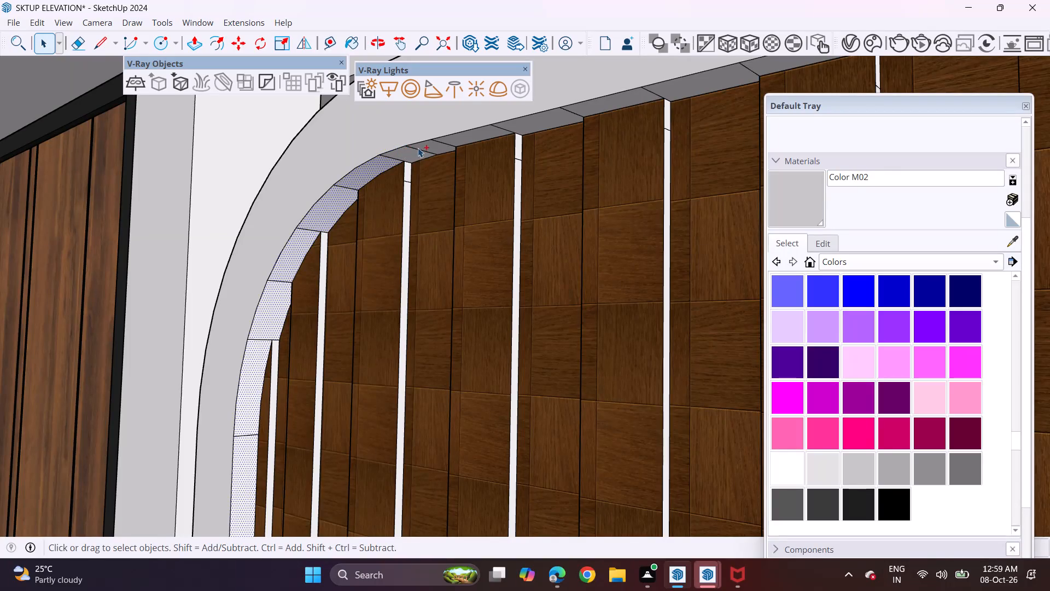
ctrl+click(411, 158)
ctrl+click(429, 147)
ctrl+click(463, 138)
ctrl+click(520, 124)
ctrl+click(611, 100)
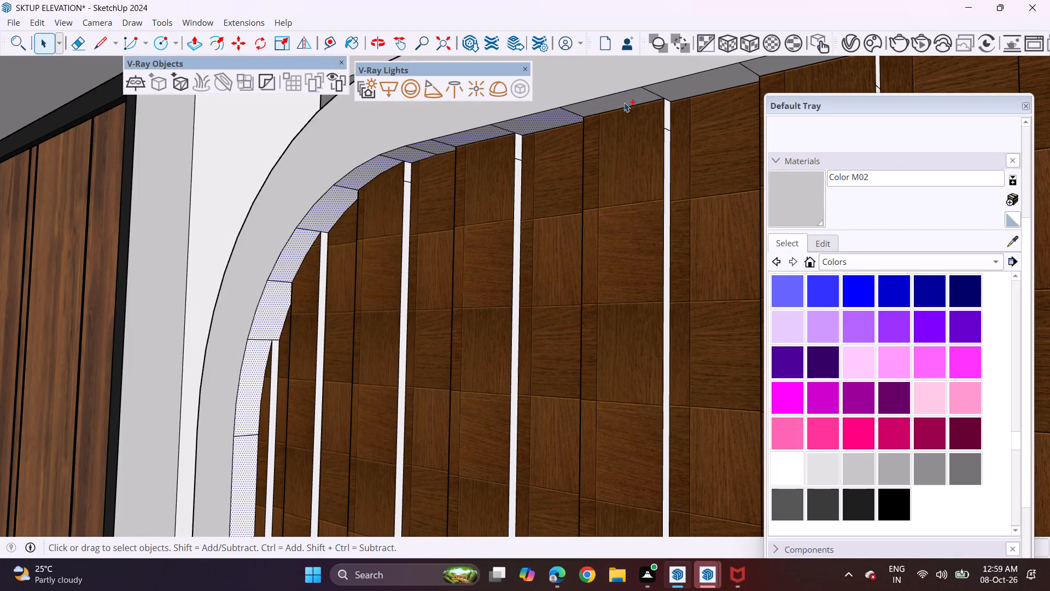
ctrl+click(689, 86)
Extend the selection with the next underside faces along the left part of the fence frame's top edge.
ctrl+scroll(576, 211, down, 2)
ctrl+middle_drag(594, 213, 463, 217)
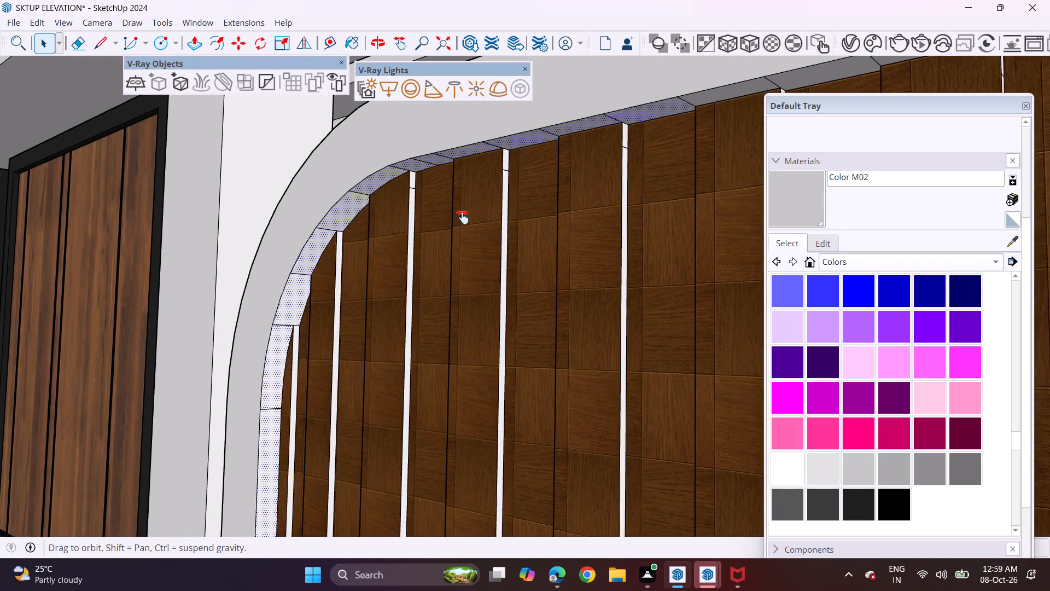
ctrl+middle_drag(463, 217, 238, 300)
ctrl+click(337, 194)
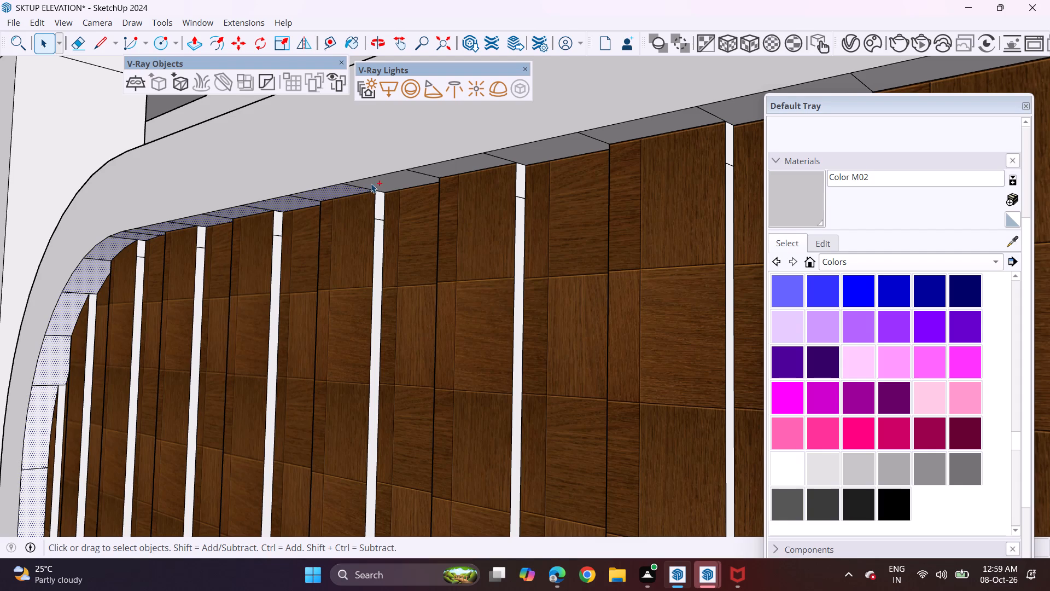
ctrl+click(383, 182)
ctrl+click(468, 165)
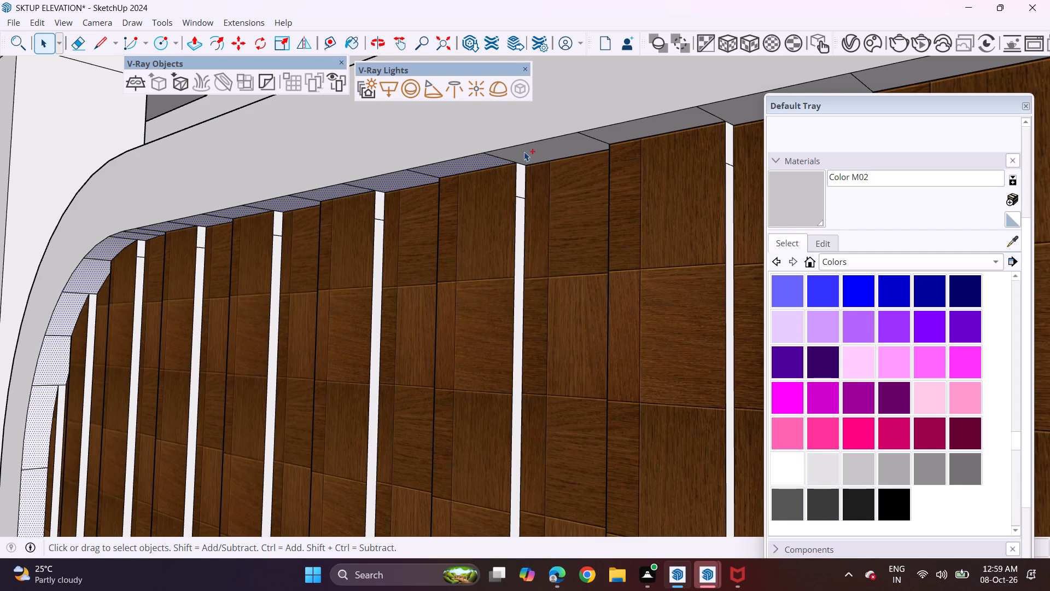
ctrl+click(524, 152)
ctrl+click(629, 131)
ctrl+click(715, 107)
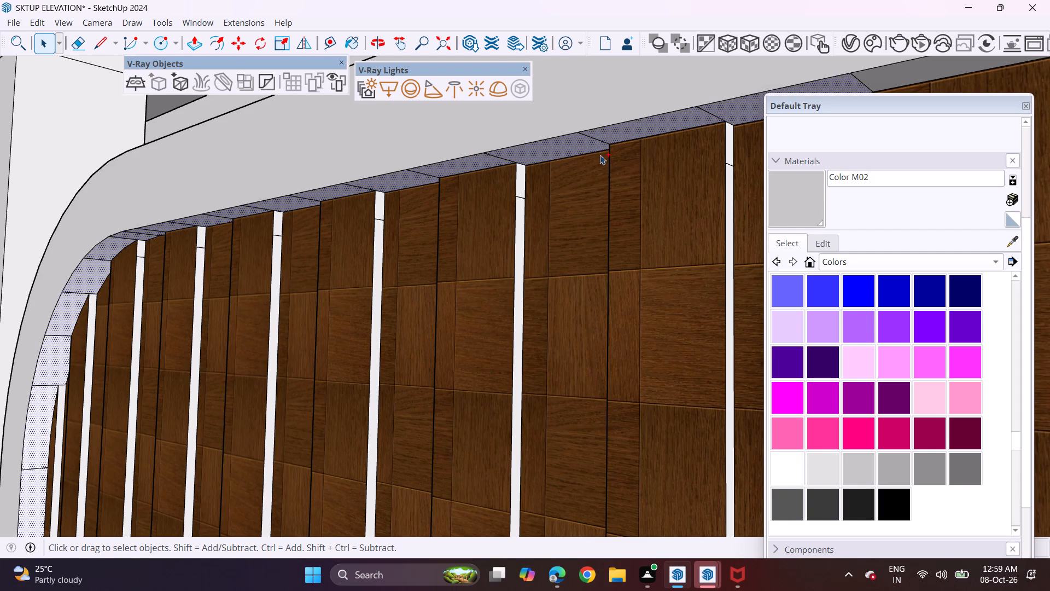
Add the following underside faces of the fence frame's top edge, approaching its middle, to the selection.
ctrl+scroll(570, 176, down, 4)
ctrl+shift+middle_drag(658, 237, 189, 238)
ctrl+scroll(175, 218, down, 4)
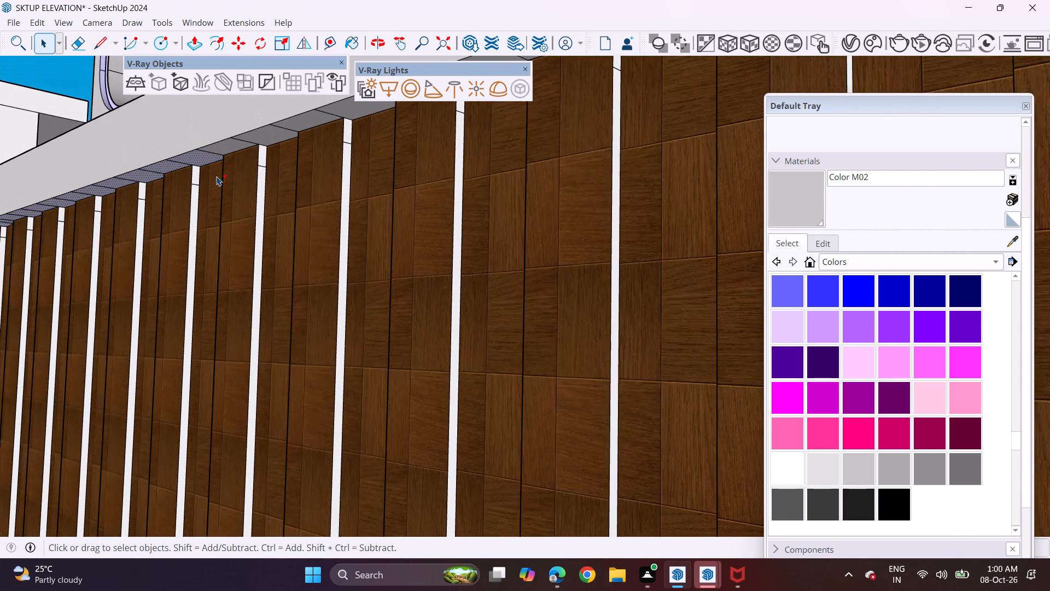
ctrl+click(232, 152)
ctrl+click(231, 145)
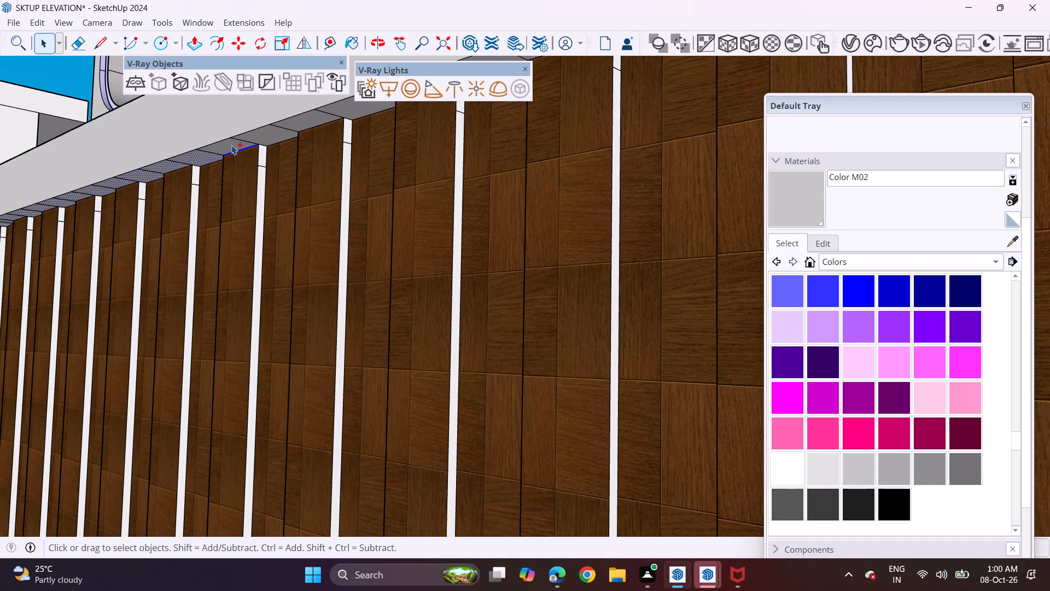
ctrl+shift+click(236, 152)
ctrl+click(264, 135)
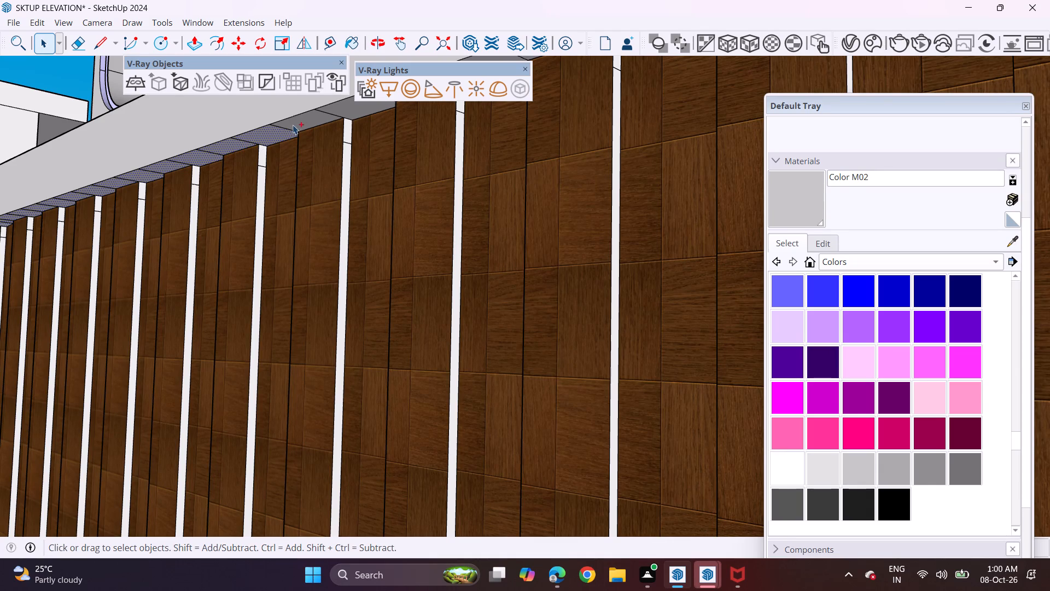
ctrl+click(298, 120)
ctrl+click(338, 108)
ctrl+scroll(346, 175, down, 4)
ctrl+middle_drag(489, 167, 471, 168)
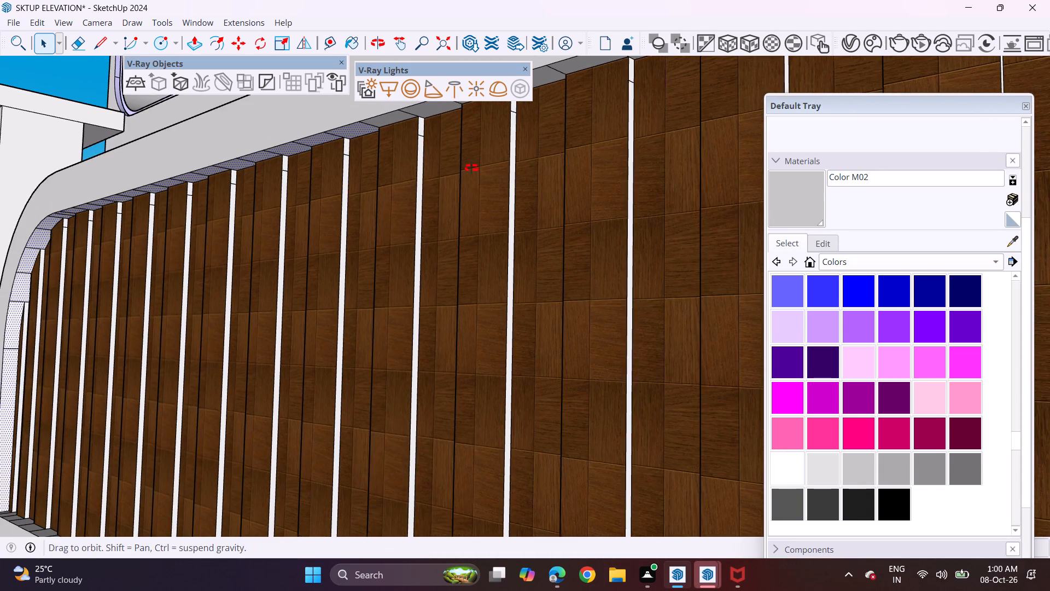
ctrl+middle_drag(471, 168, 421, 175)
ctrl+click(361, 132)
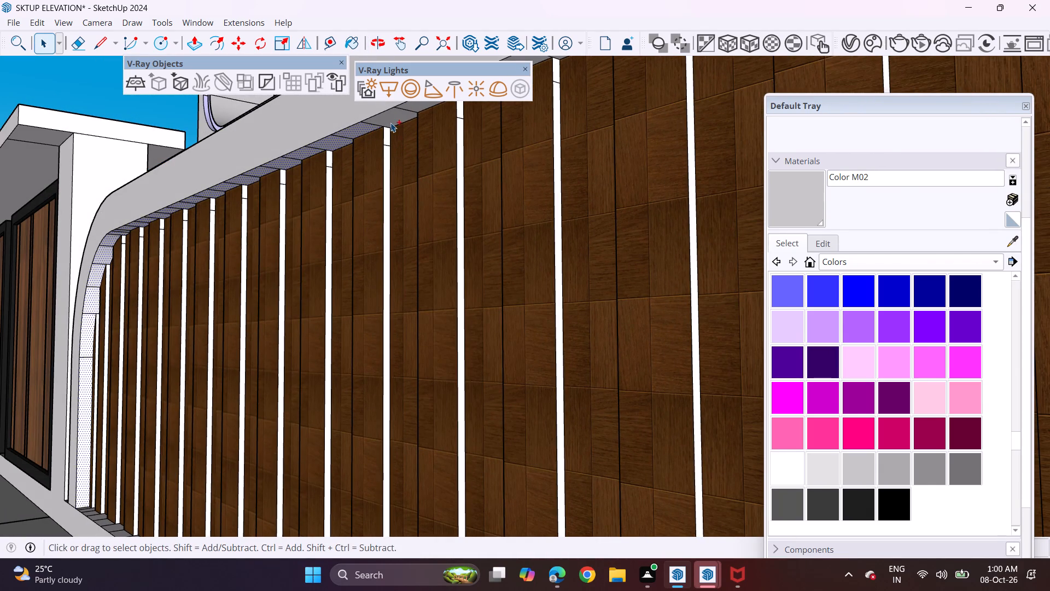
ctrl+click(394, 119)
Add the underside faces between the slats along the middle stretch of the fence frame's top edge to the selection.
ctrl+scroll(450, 246, down, 6)
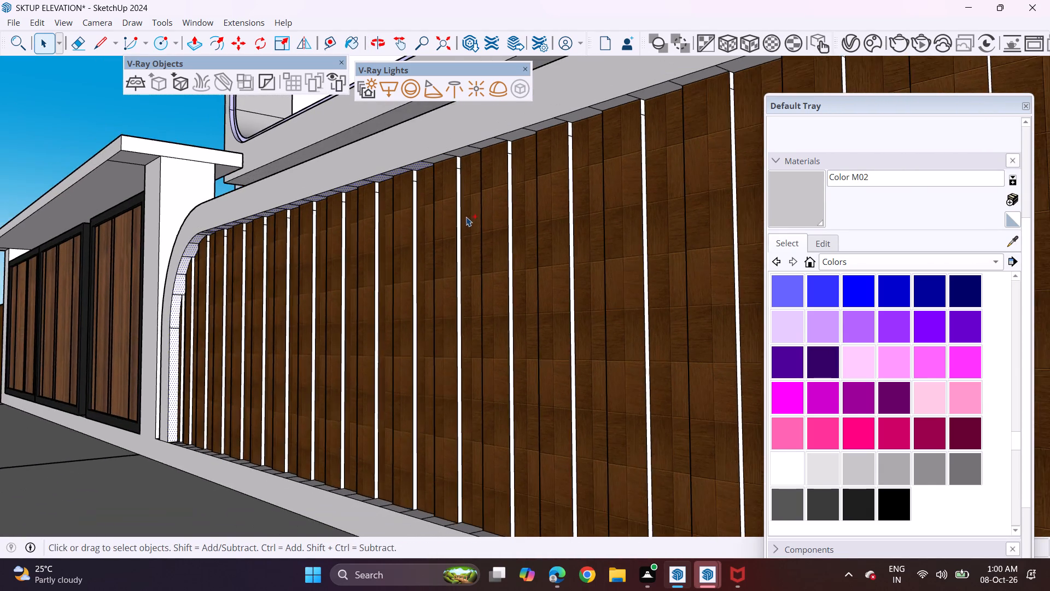
ctrl+middle_drag(478, 195, 323, 178)
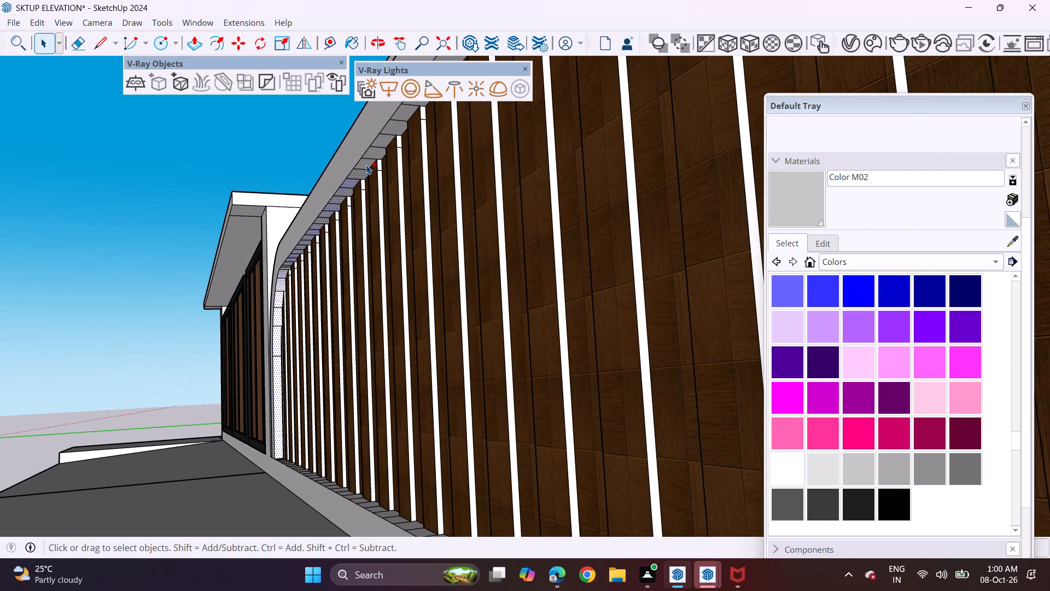
ctrl+click(366, 165)
ctrl+click(377, 151)
ctrl+click(382, 140)
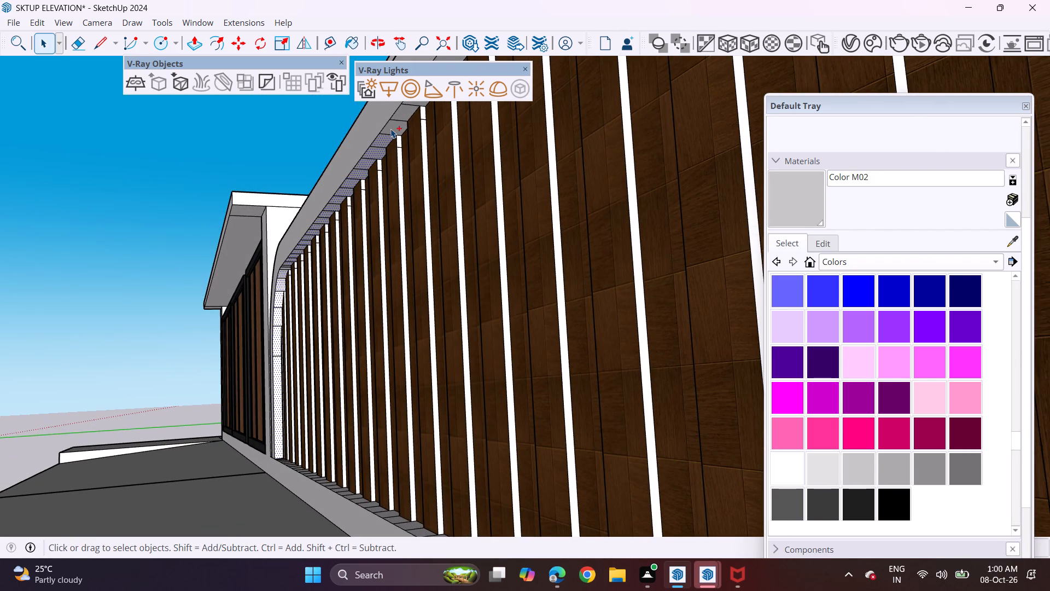
ctrl+click(390, 129)
ctrl+click(406, 112)
ctrl+shift+middle_drag(402, 114, 361, 212)
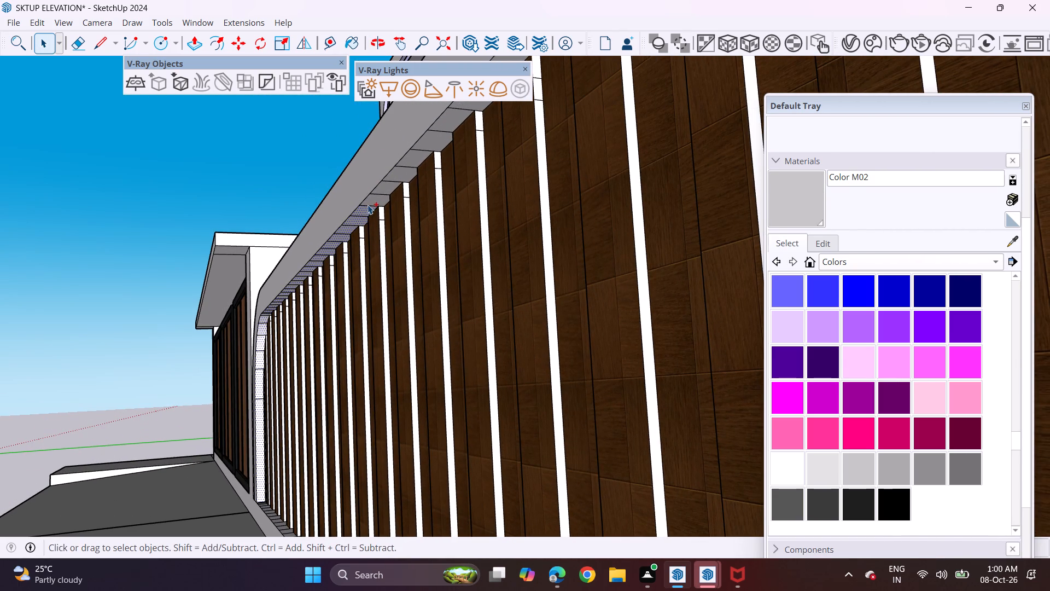
ctrl+click(371, 199)
ctrl+click(382, 186)
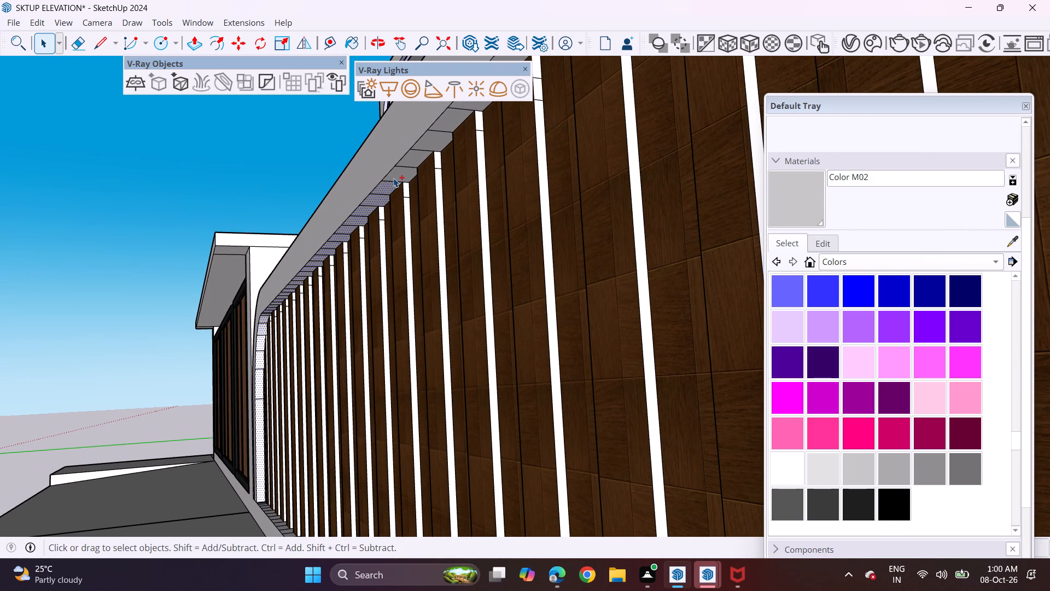
ctrl+click(393, 178)
ctrl+click(420, 157)
ctrl+click(423, 147)
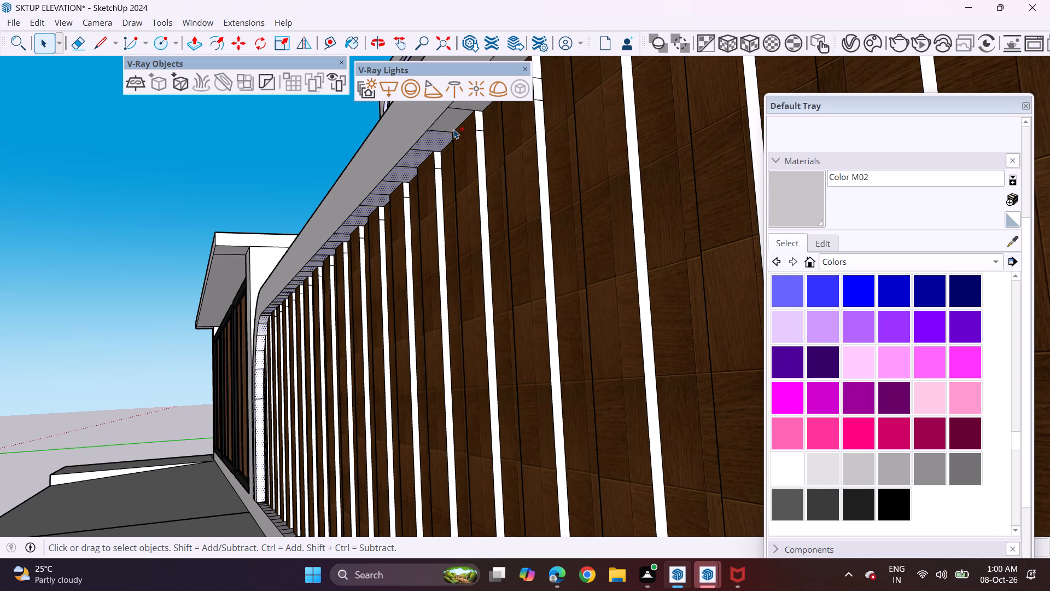
ctrl+click(452, 124)
Add the remaining underside faces of the fence frame's top edge, up to the start of the right curve, to the selection.
ctrl+scroll(434, 134, down, 2)
ctrl+shift+middle_drag(388, 157, 238, 229)
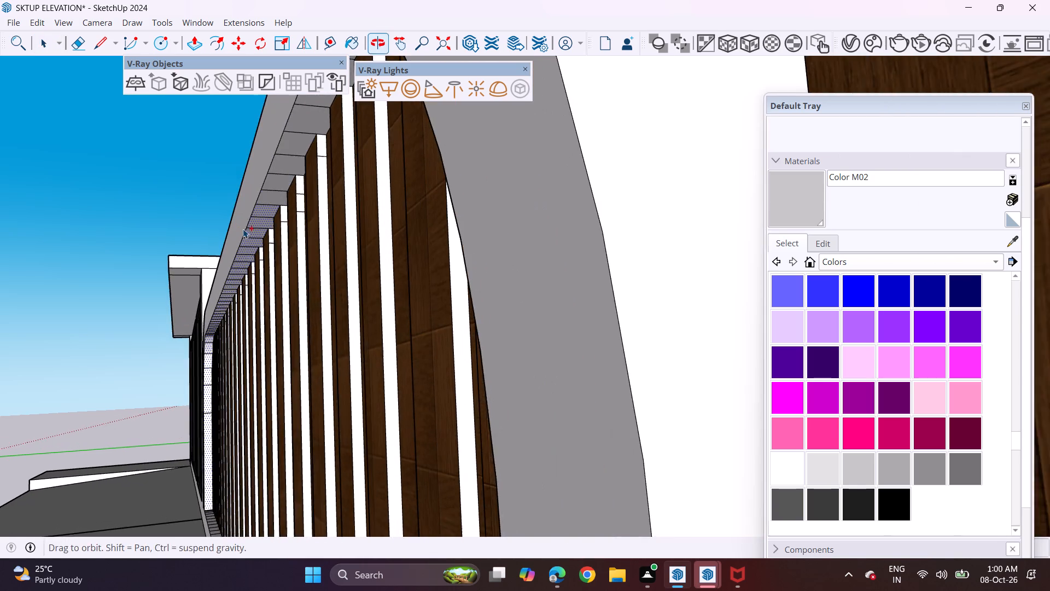
ctrl+middle_drag(251, 227, 278, 207)
ctrl+click(292, 186)
ctrl+click(296, 170)
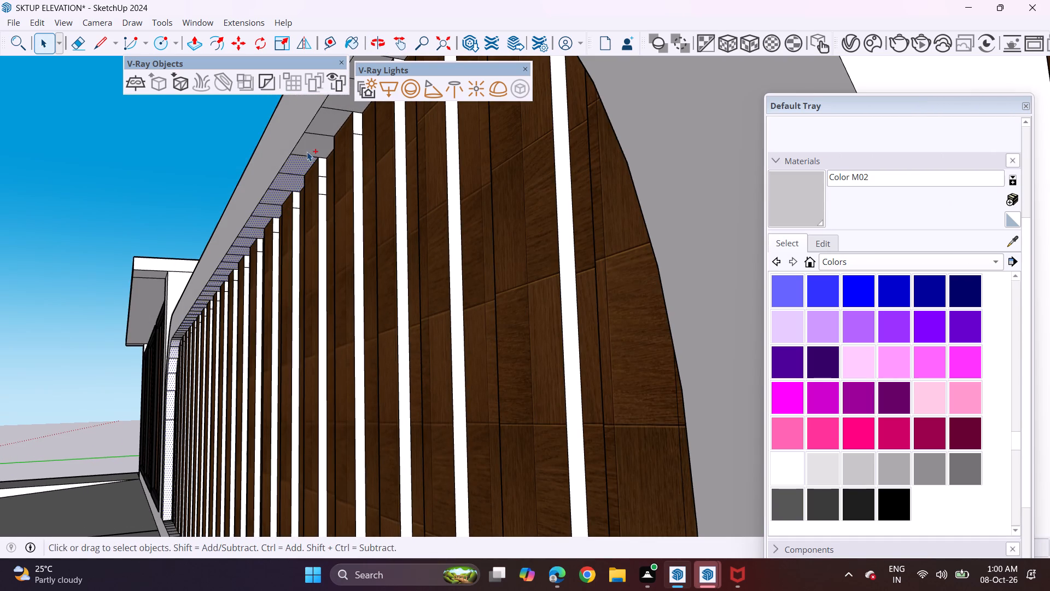
ctrl+click(308, 148)
ctrl+click(322, 129)
ctrl+middle_drag(316, 140, 500, 135)
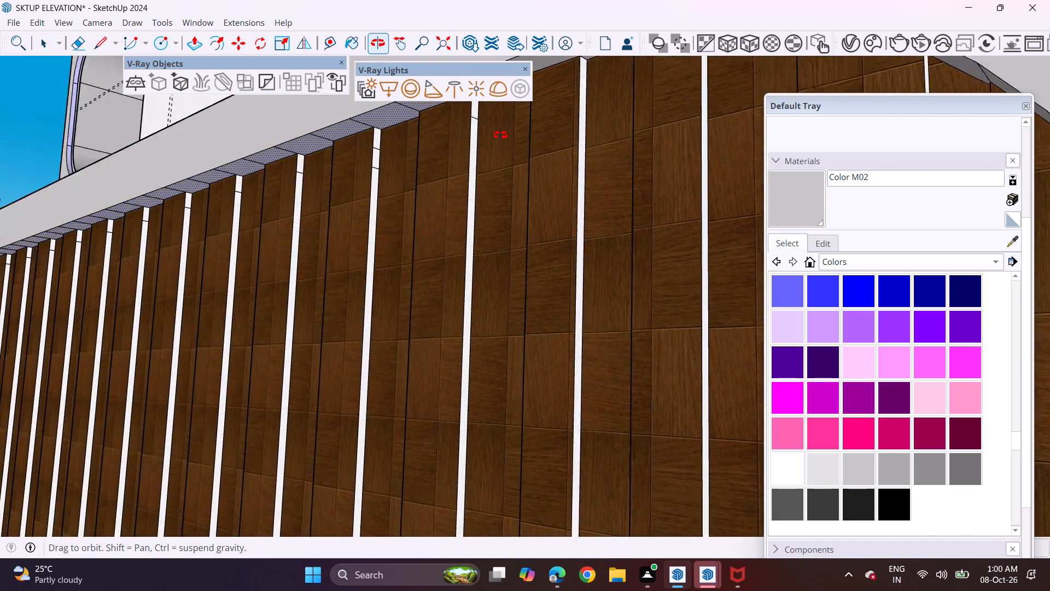
ctrl+middle_drag(500, 135, 637, 135)
ctrl+click(619, 86)
ctrl+click(664, 71)
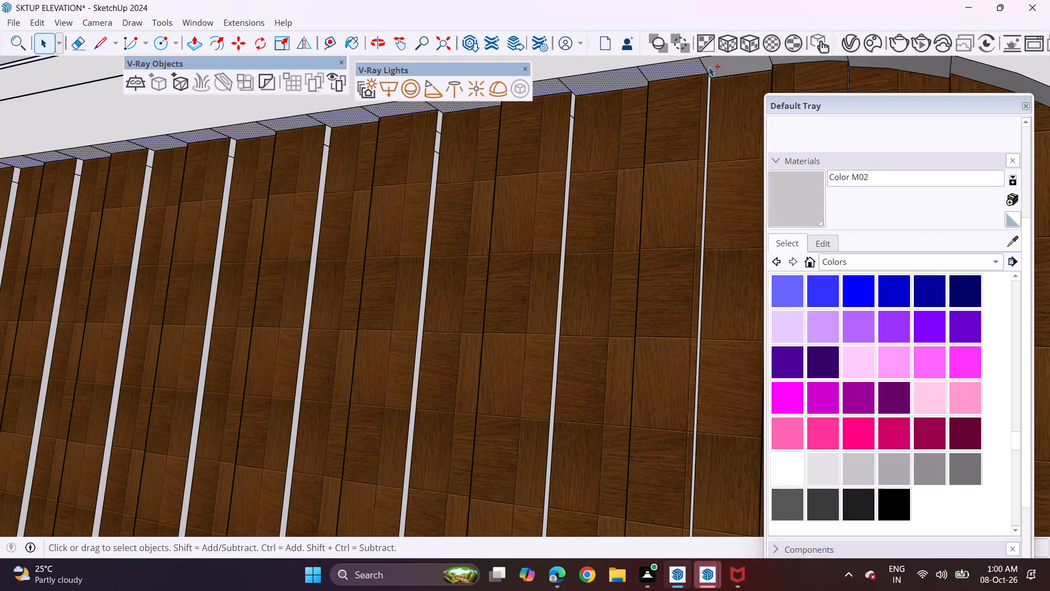
ctrl+click(725, 62)
Add the underside faces around the right curve of the fence frame's opening to the selection.
ctrl+shift+middle_drag(679, 154, 357, 242)
ctrl+middle_drag(356, 240, 716, 174)
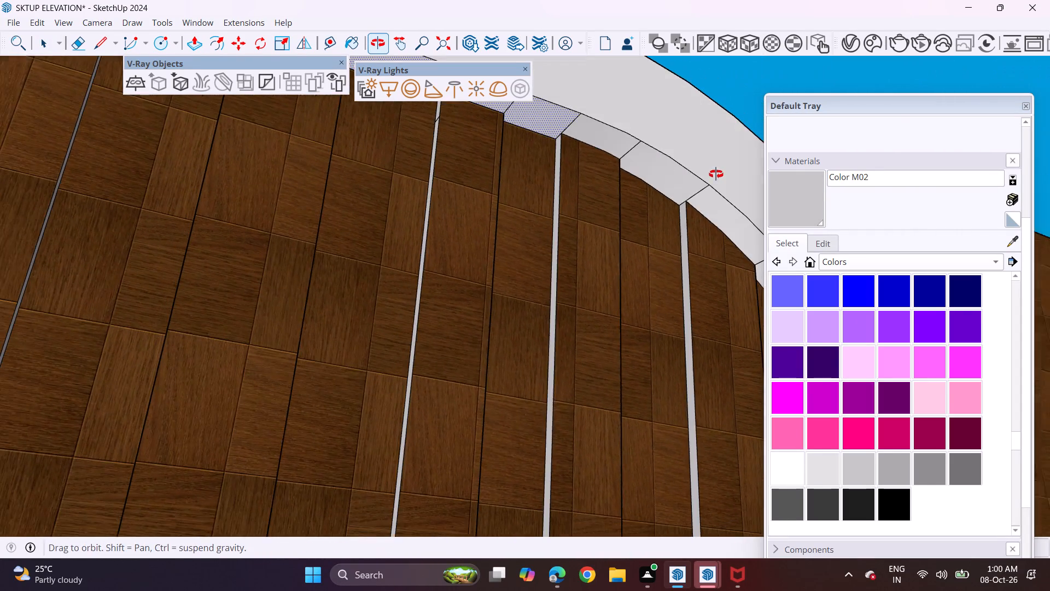
ctrl+middle_drag(716, 174, 716, 173)
ctrl+click(608, 144)
ctrl+click(657, 163)
ctrl+scroll(682, 263, down, 4)
ctrl+shift+middle_drag(689, 290, 674, 288)
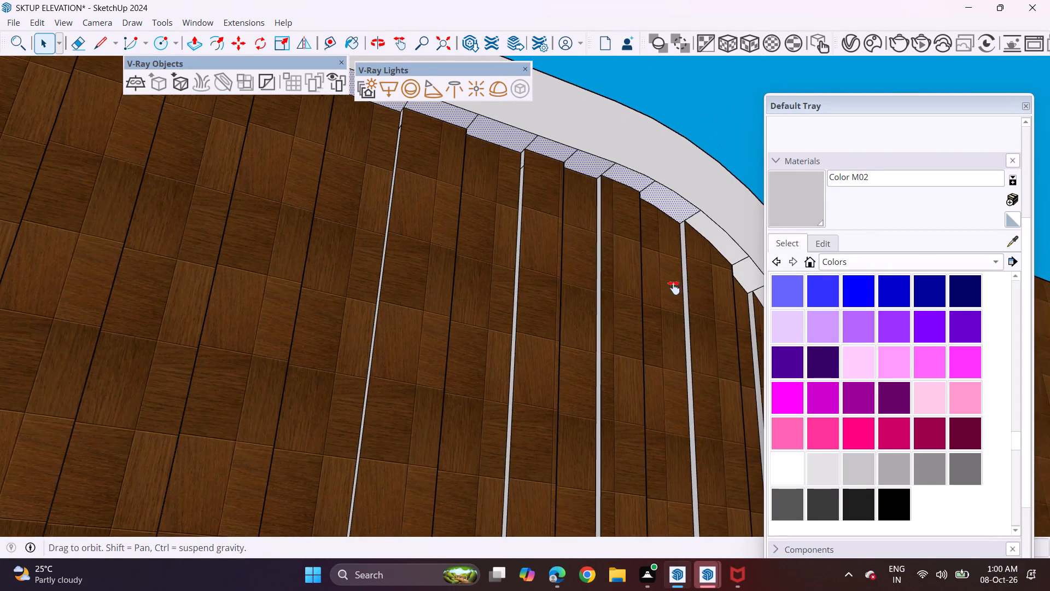
ctrl+shift+middle_drag(674, 288, 419, 225)
ctrl+click(457, 176)
ctrl+click(489, 214)
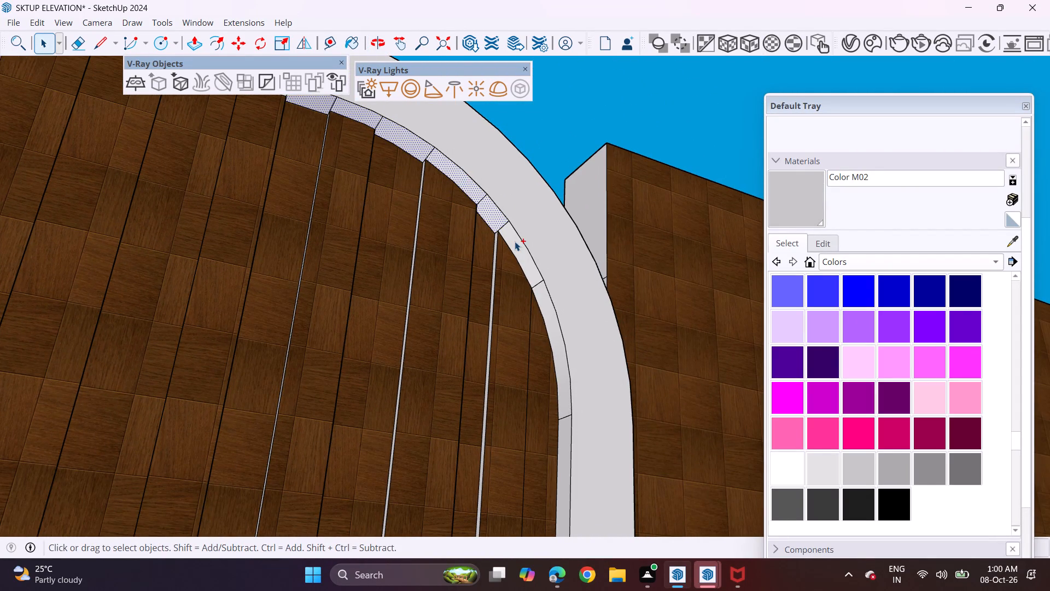
ctrl+click(515, 242)
ctrl+middle_drag(523, 302, 568, 374)
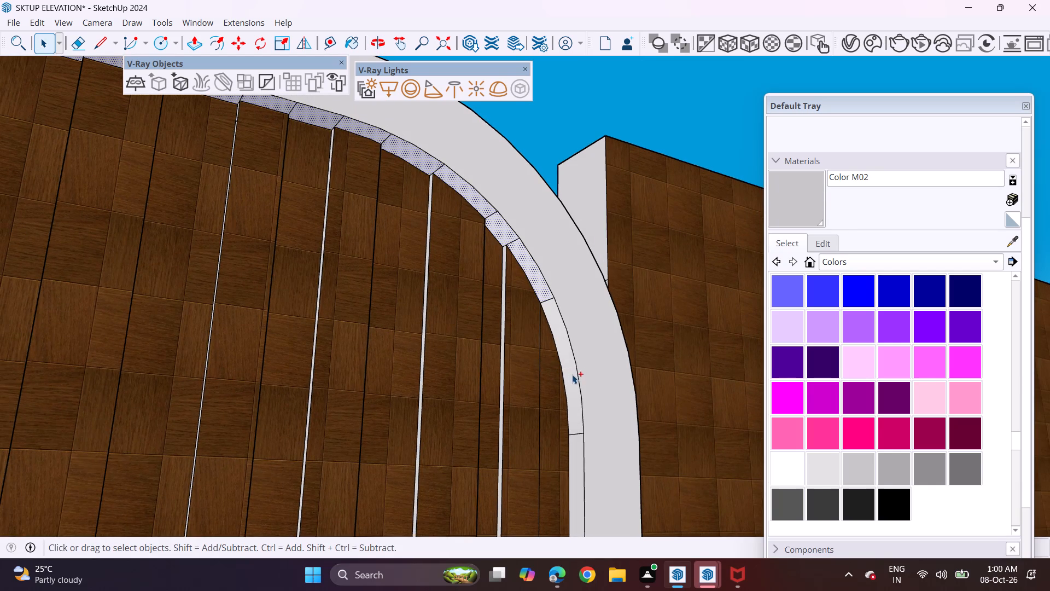
ctrl+click(572, 374)
Add the straight vertical inner face below the right curve of the fence frame to the selection.
ctrl+scroll(557, 389, down, 4)
ctrl+middle_drag(577, 468, 566, 254)
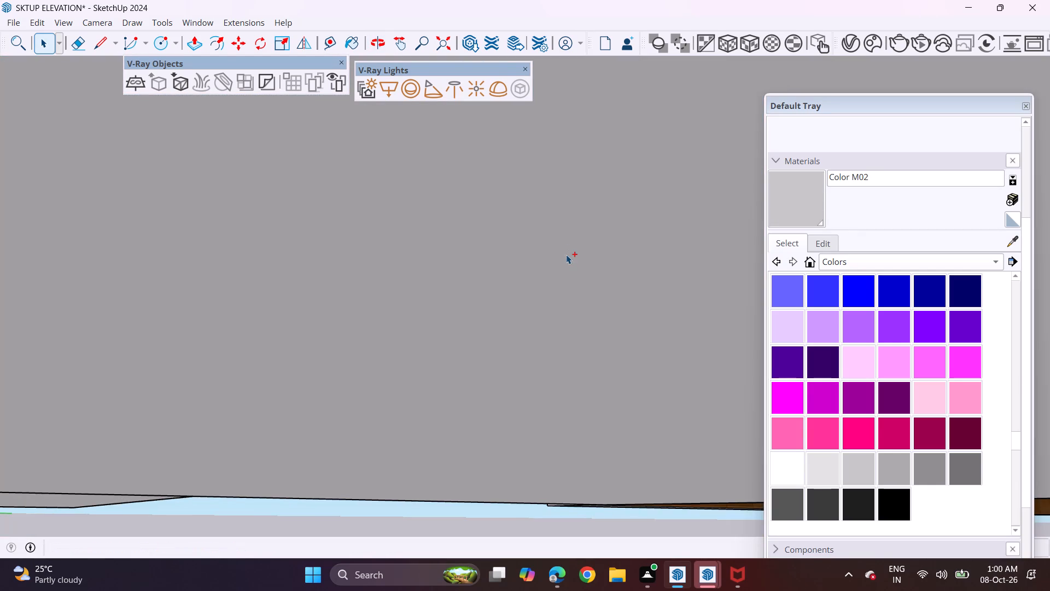
ctrl+middle_drag(566, 254, 588, 231)
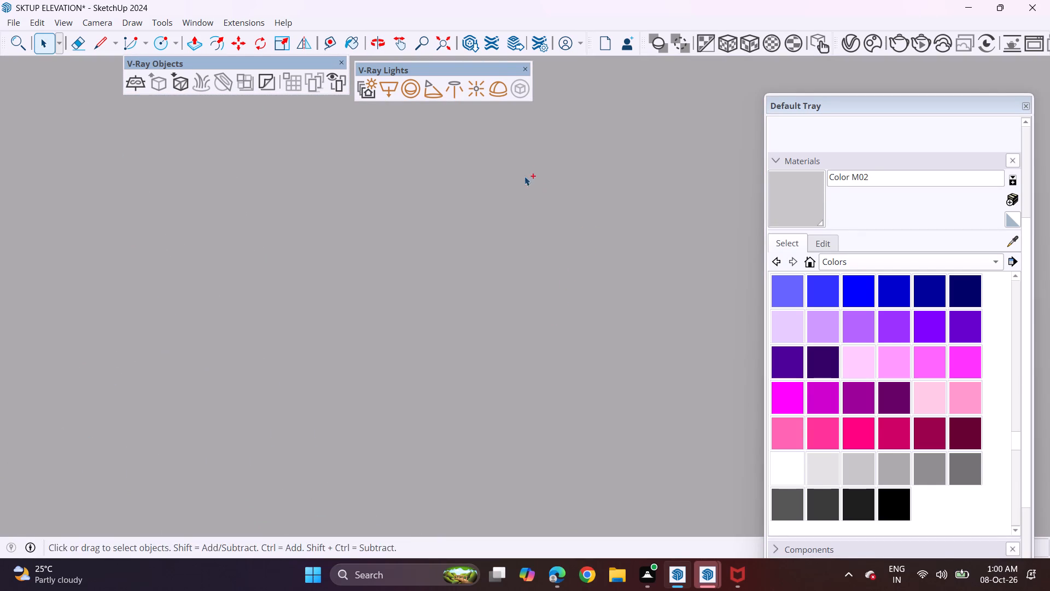
ctrl+middle_drag(520, 163, 515, 186)
ctrl+shift+middle_drag(511, 168, 497, 362)
ctrl+scroll(487, 337, down, 4)
scroll(482, 338, down, 18)
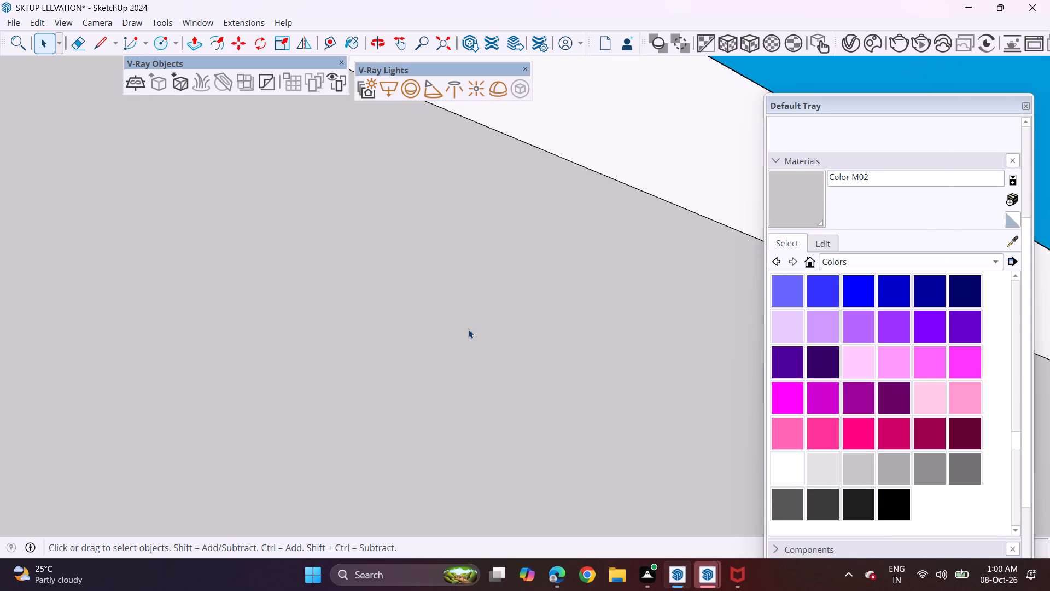
scroll(468, 329, down, 20)
scroll(468, 329, down, 6)
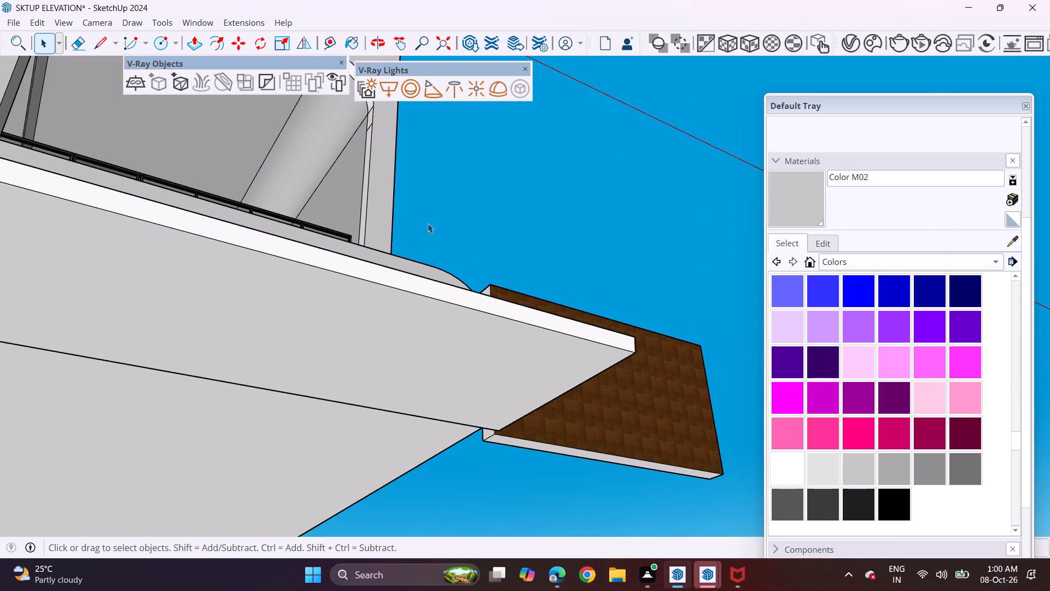
middle_drag(422, 222, 491, 266)
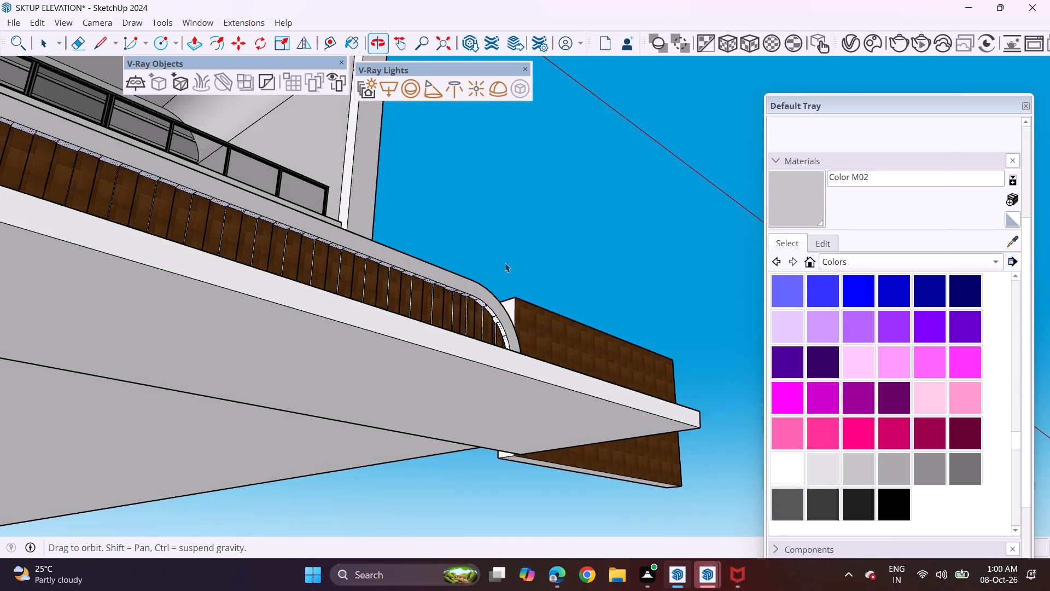
scroll(479, 350, up, 4)
middle_drag(503, 306, 512, 367)
scroll(517, 381, up, 4)
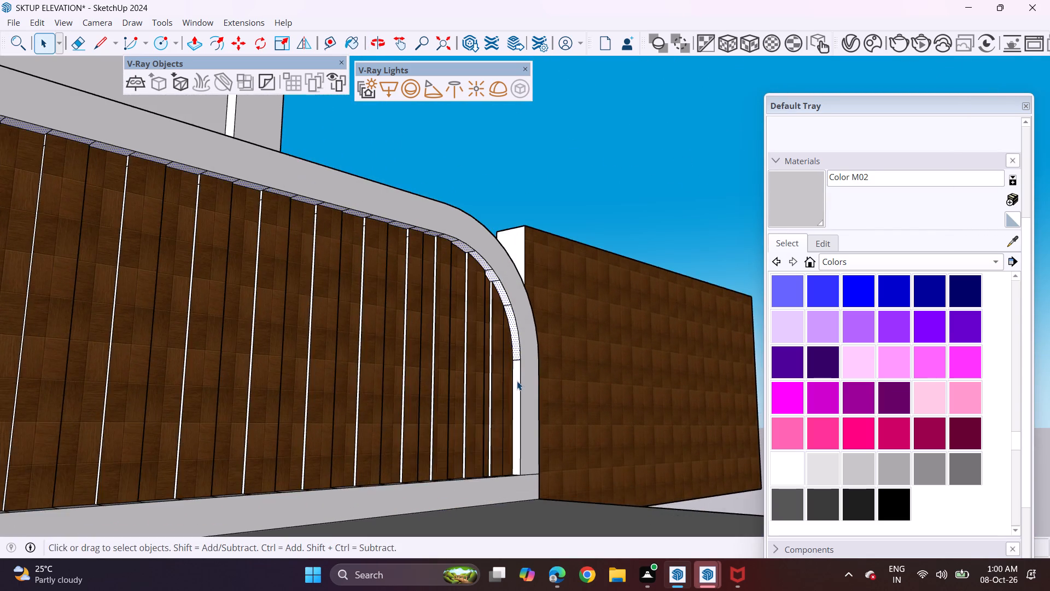
scroll(517, 381, up, 5)
ctrl+click(517, 379)
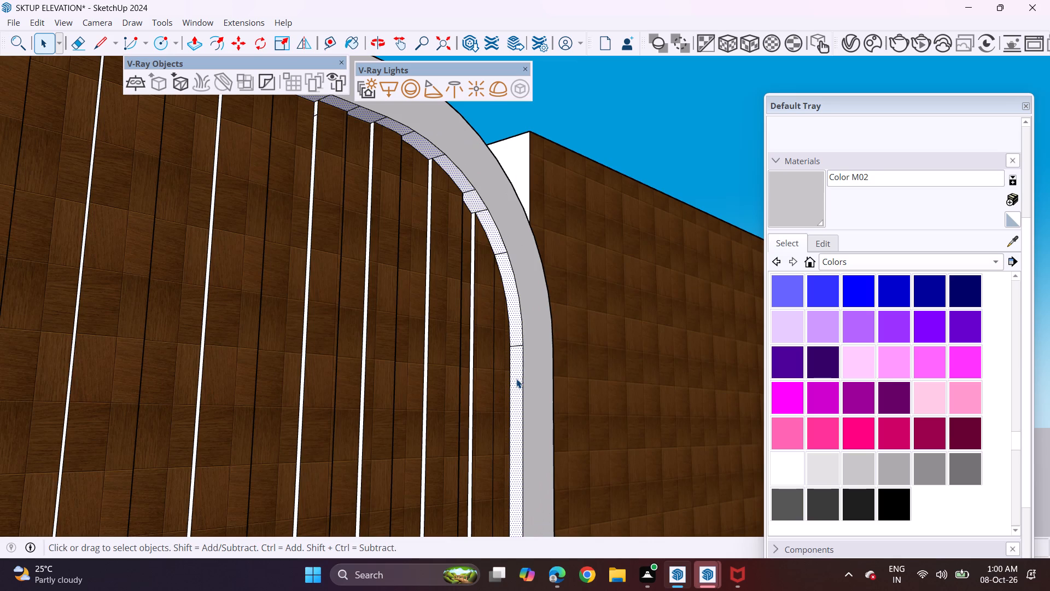
Group the selected inner faces of the fence frame and convert the group into a V-Ray mesh light.
right_click(516, 379)
click(547, 247)
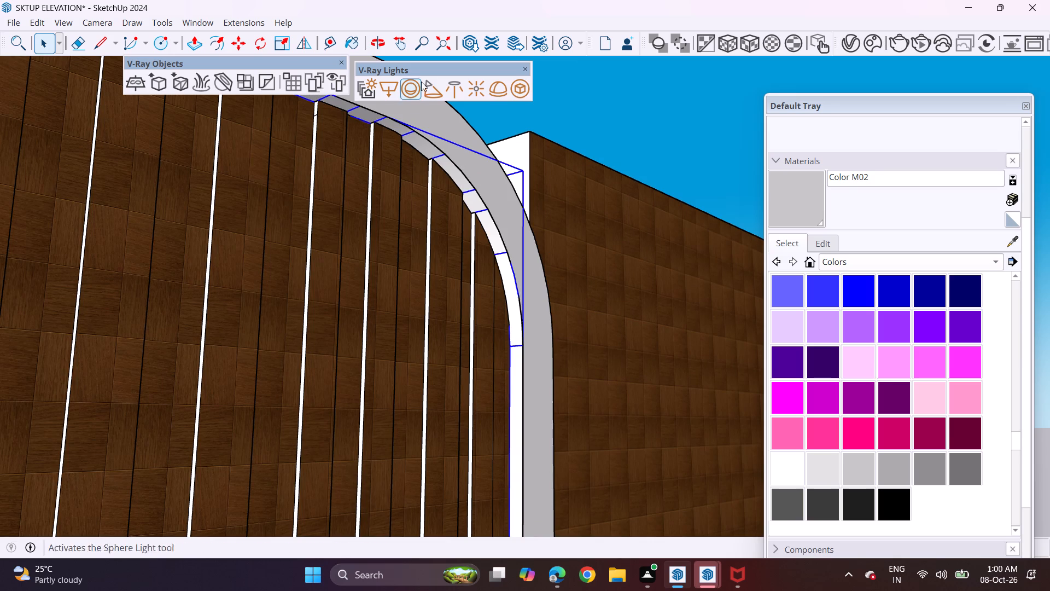
click(521, 84)
scroll(509, 254, down, 6)
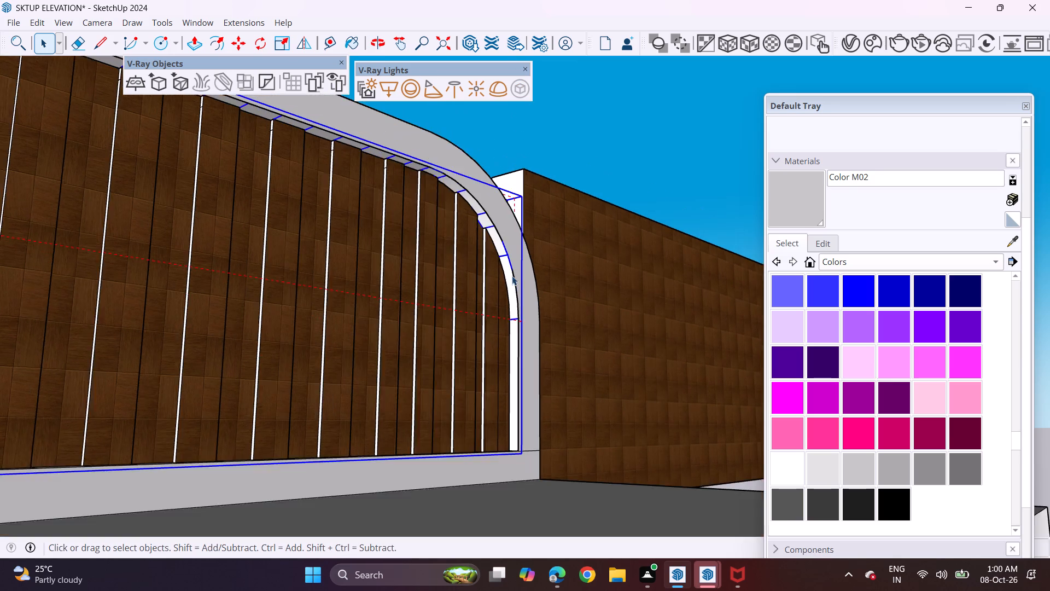
scroll(512, 276, down, 2)
middle_drag(500, 303, 275, 360)
shift+middle_drag(244, 355, 564, 352)
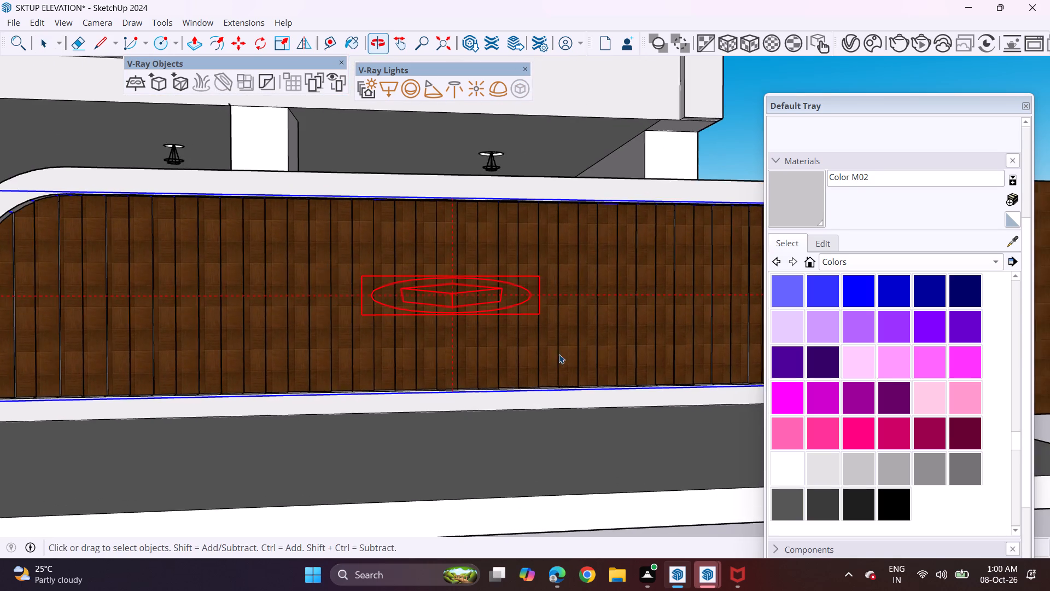
scroll(336, 320, down, 8)
shift+middle_drag(55, 310, 568, 318)
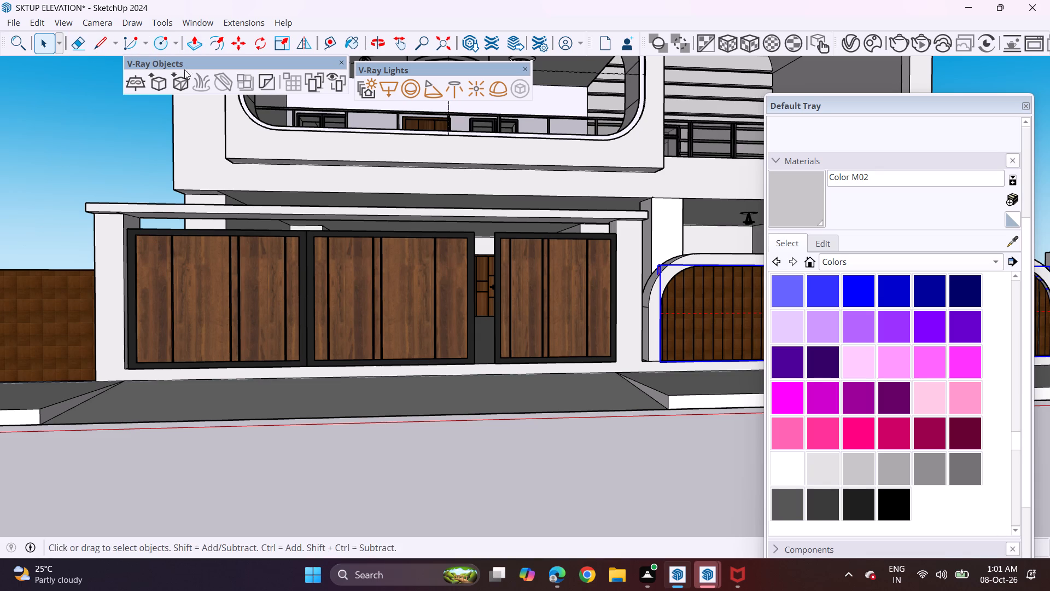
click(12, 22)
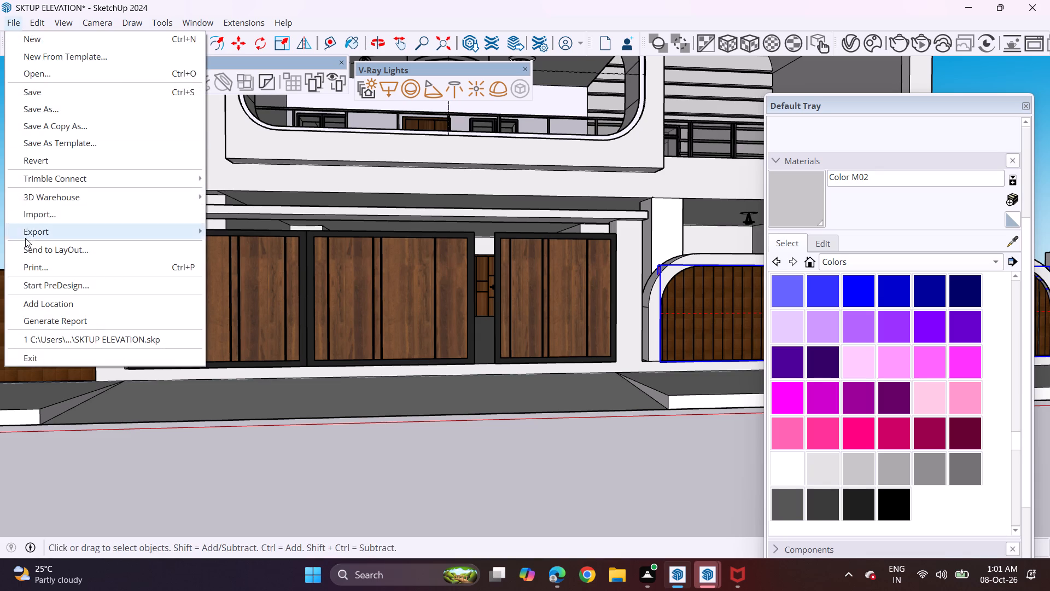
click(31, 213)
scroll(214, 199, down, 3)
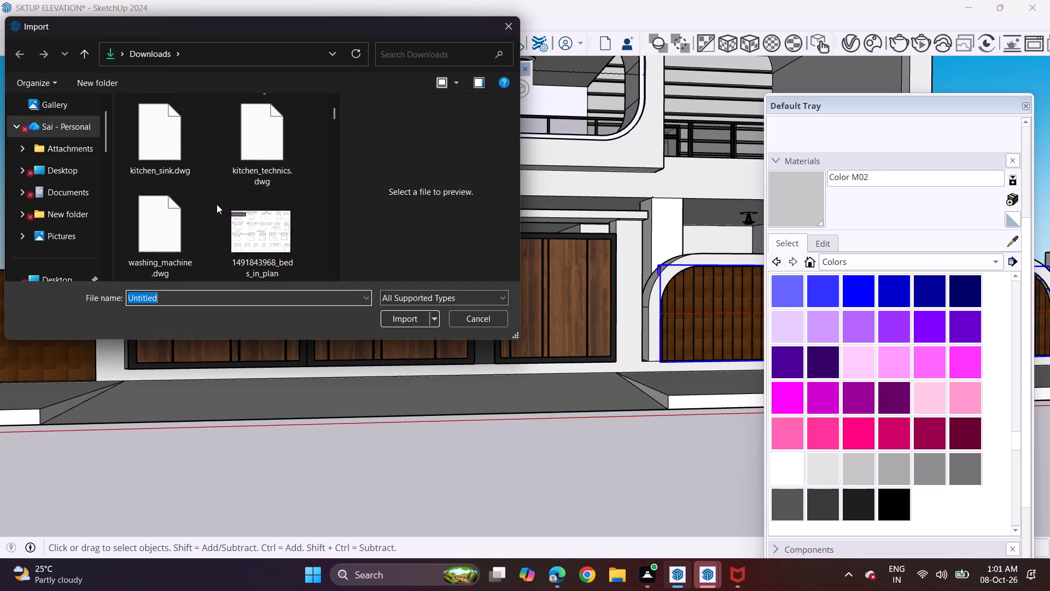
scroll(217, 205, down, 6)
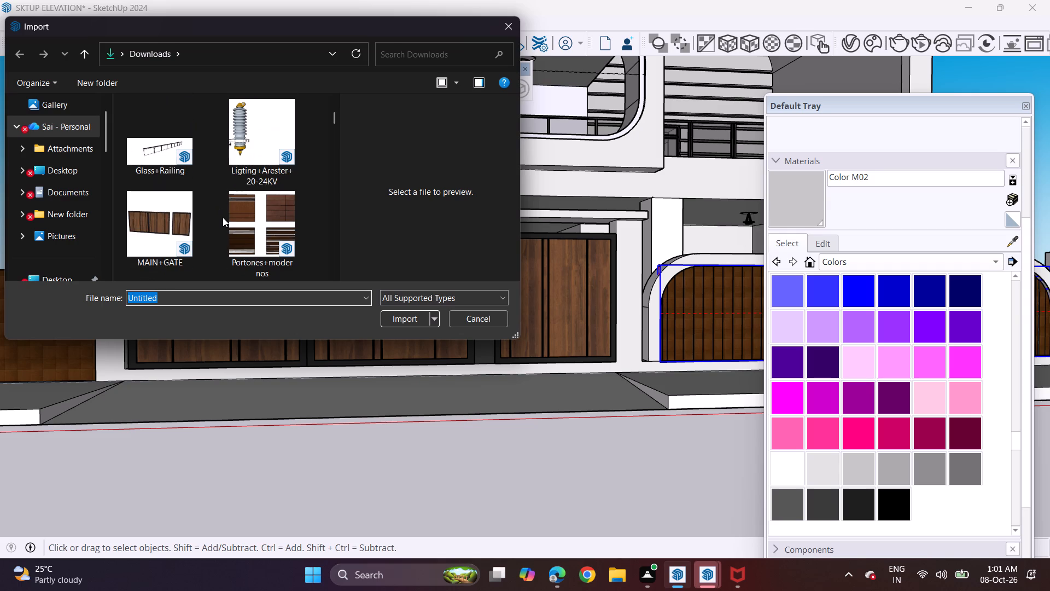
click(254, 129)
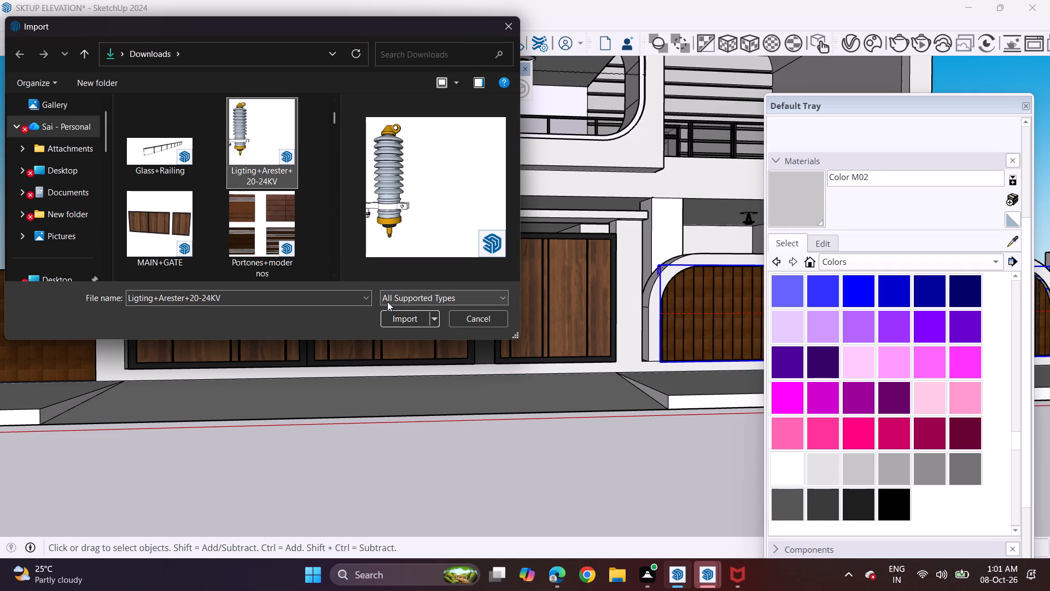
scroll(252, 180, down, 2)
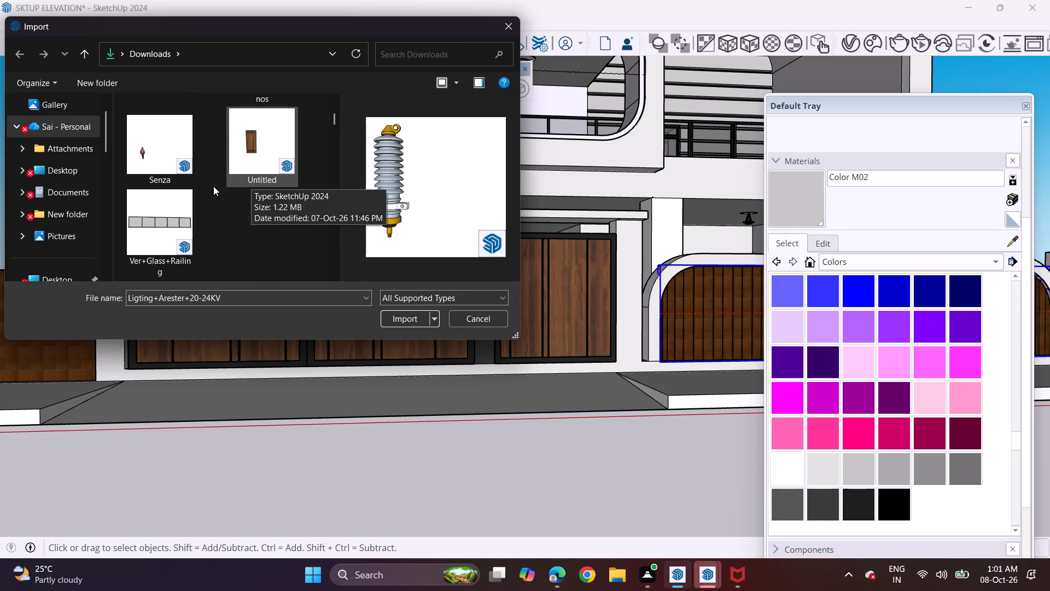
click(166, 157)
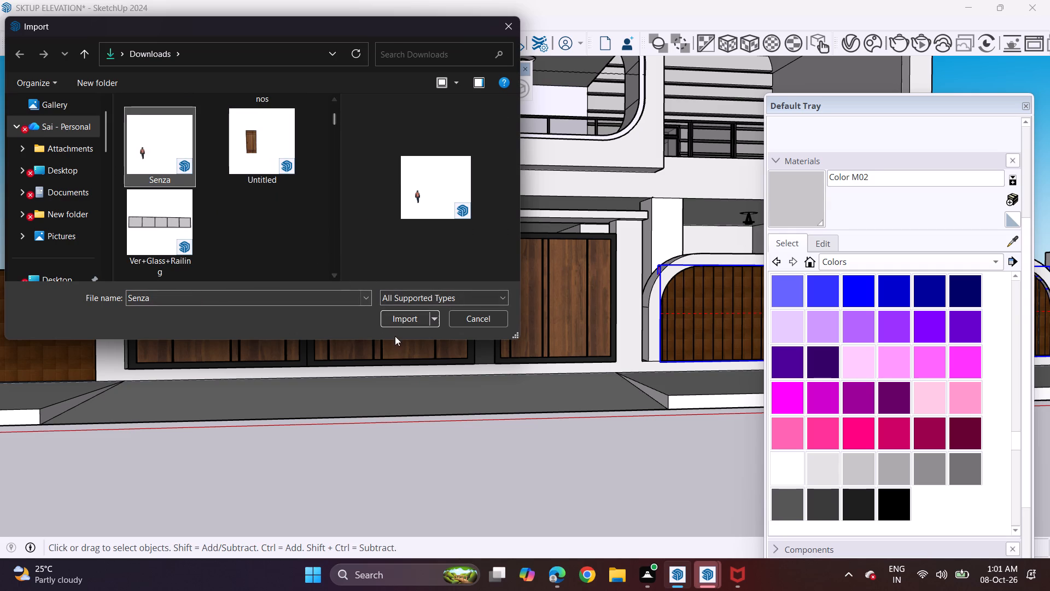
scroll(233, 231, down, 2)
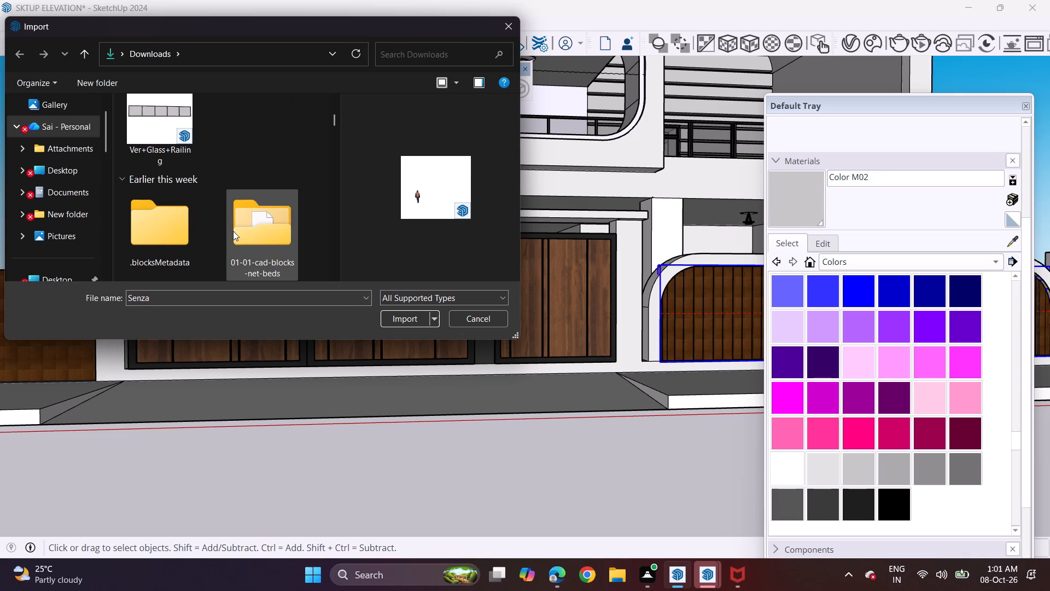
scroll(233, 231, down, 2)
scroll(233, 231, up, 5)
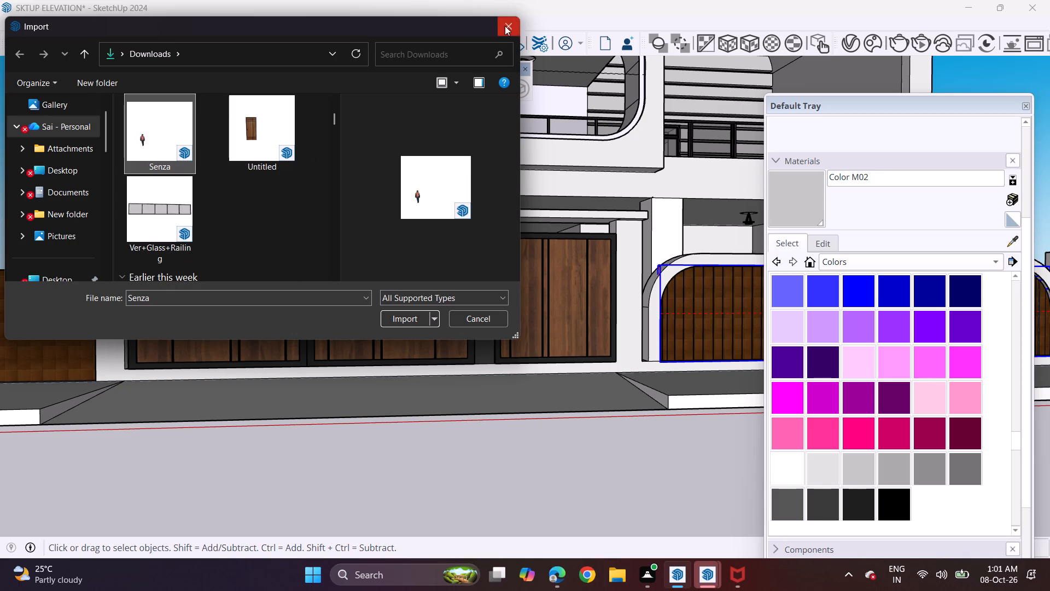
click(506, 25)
Draw a narrow upright rectangle on the left gate pillar's front face, undo it, and draw a wider one in its place.
scroll(88, 233, up, 4)
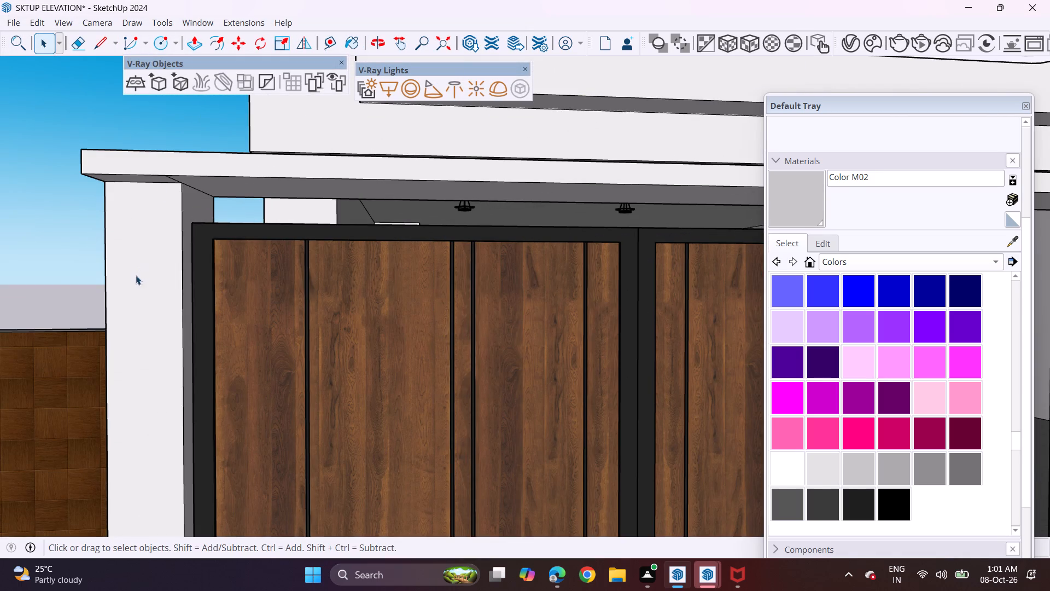
middle_drag(146, 277, 161, 350)
scroll(125, 321, up, 1)
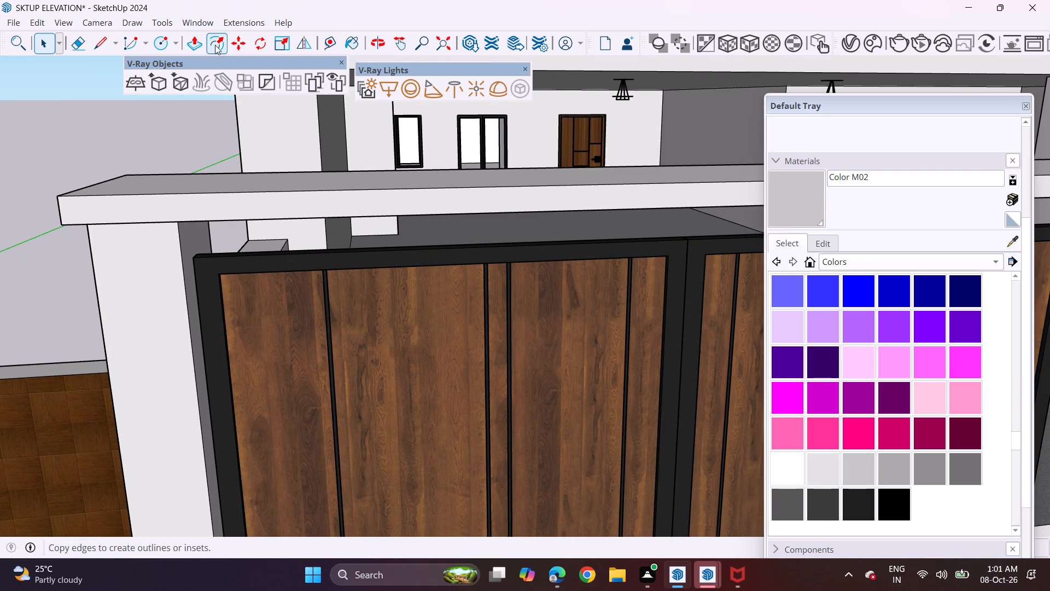
click(174, 43)
click(180, 67)
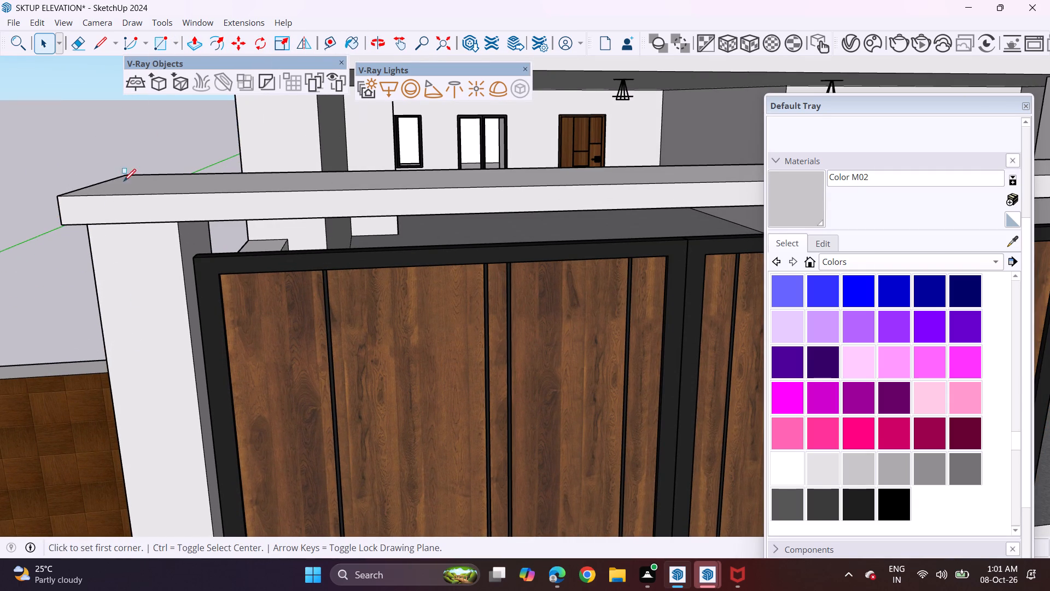
click(136, 318)
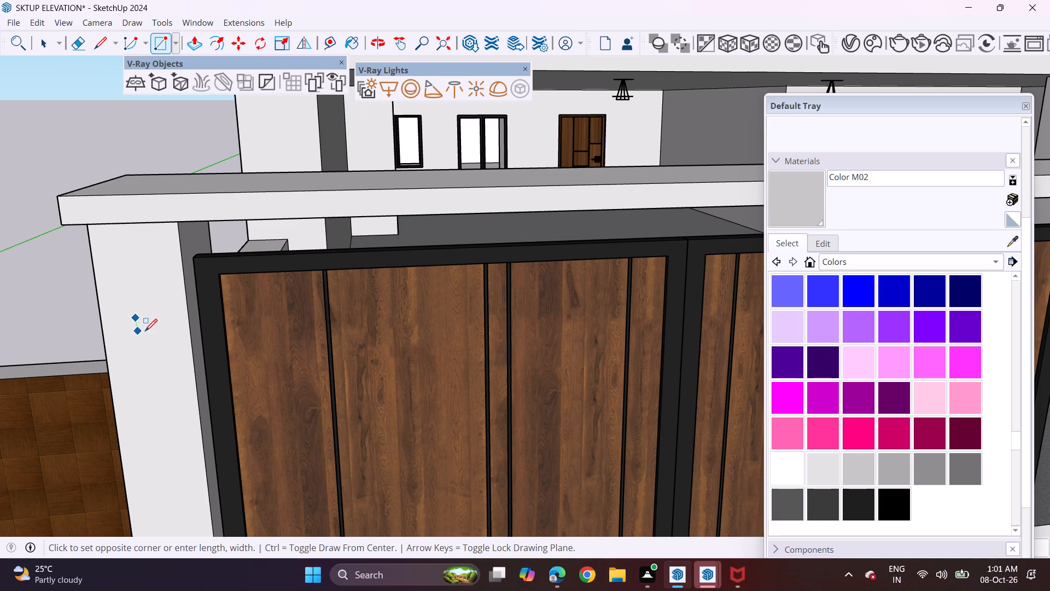
click(153, 378)
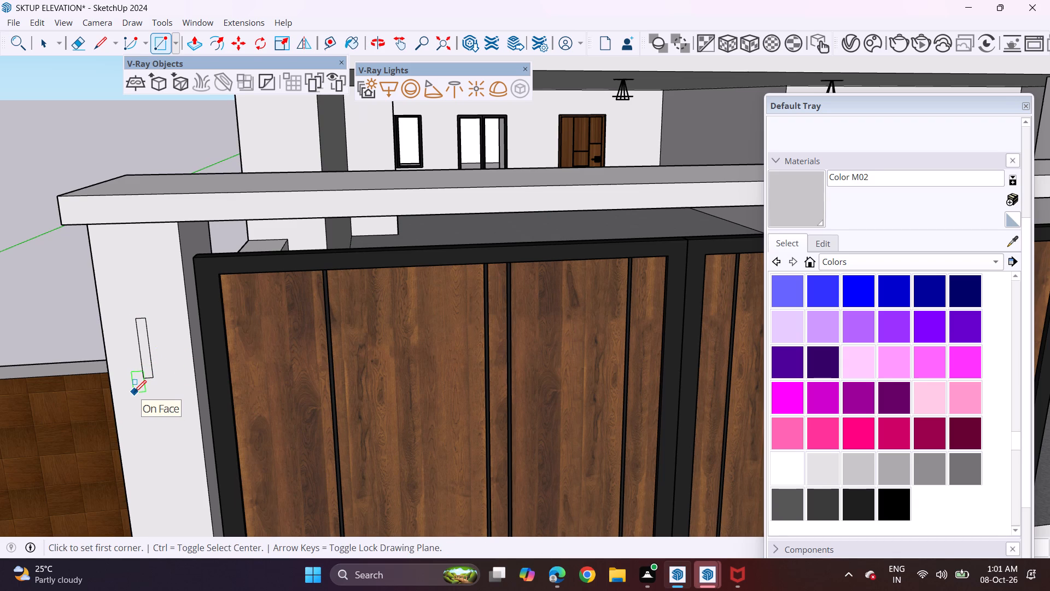
key(ctrl+z)
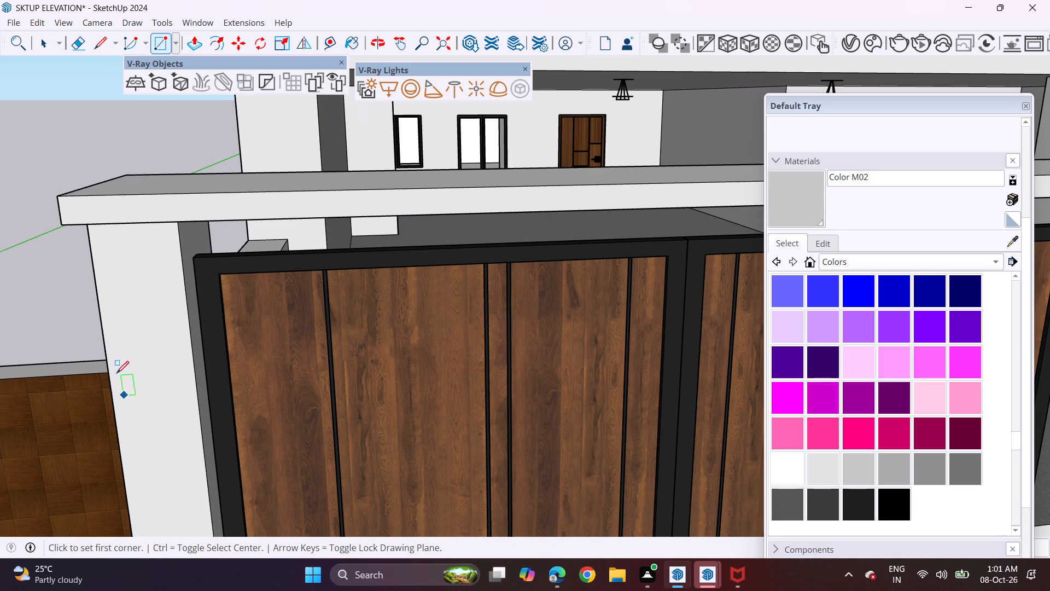
click(121, 318)
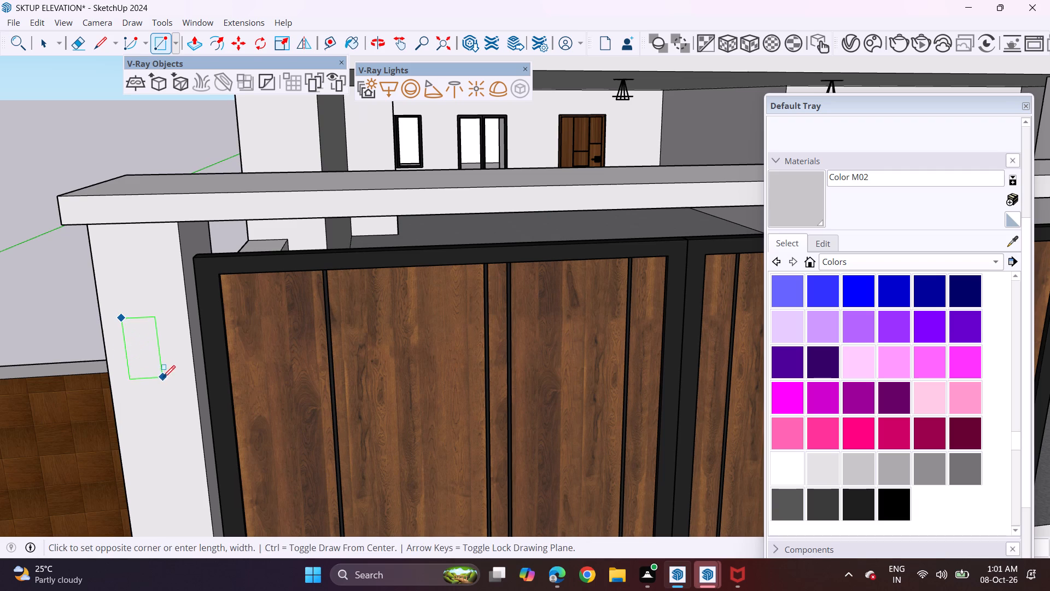
click(173, 385)
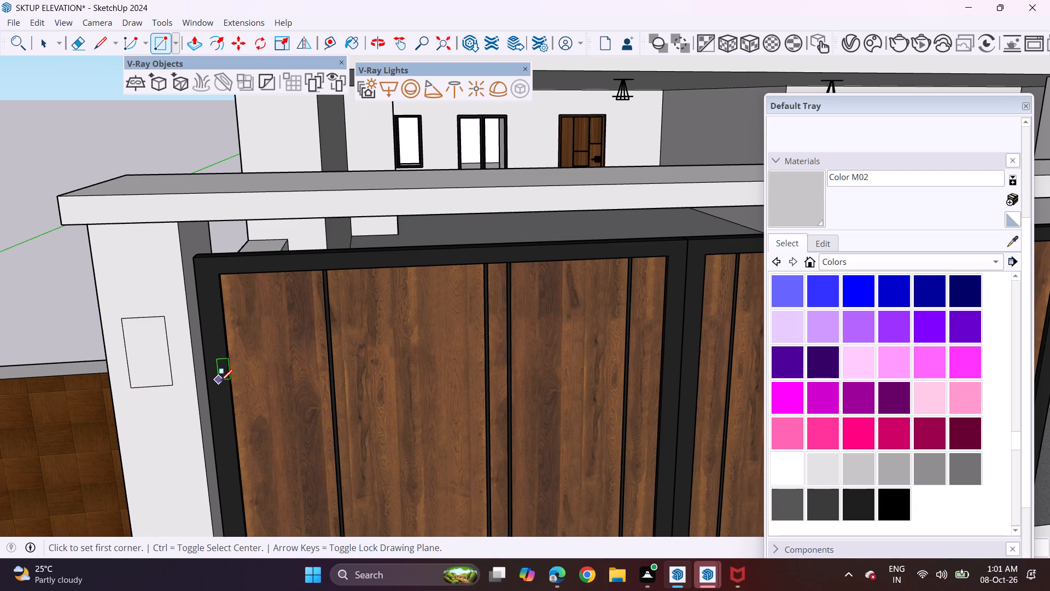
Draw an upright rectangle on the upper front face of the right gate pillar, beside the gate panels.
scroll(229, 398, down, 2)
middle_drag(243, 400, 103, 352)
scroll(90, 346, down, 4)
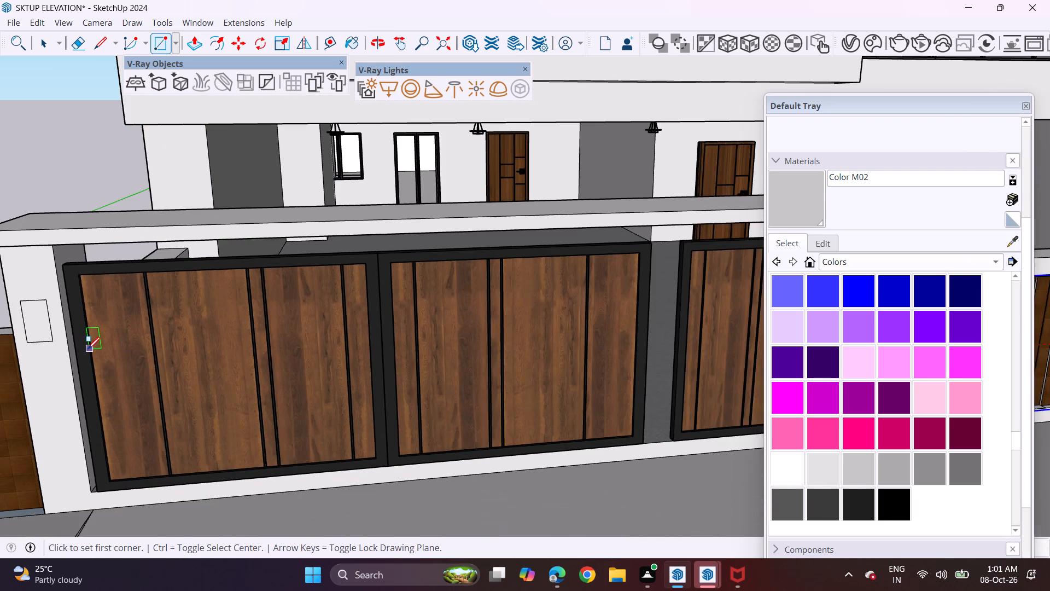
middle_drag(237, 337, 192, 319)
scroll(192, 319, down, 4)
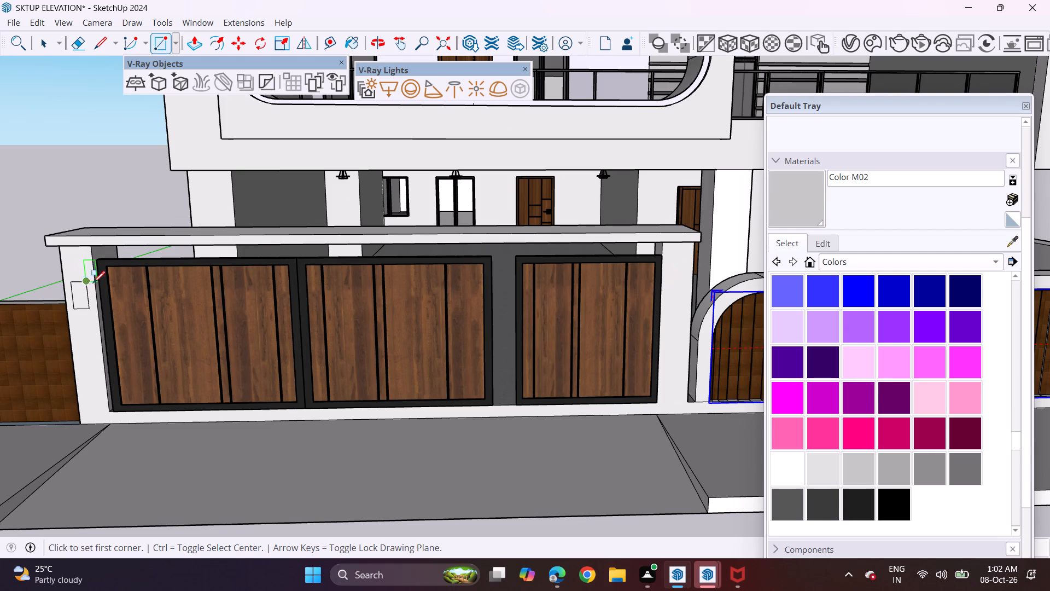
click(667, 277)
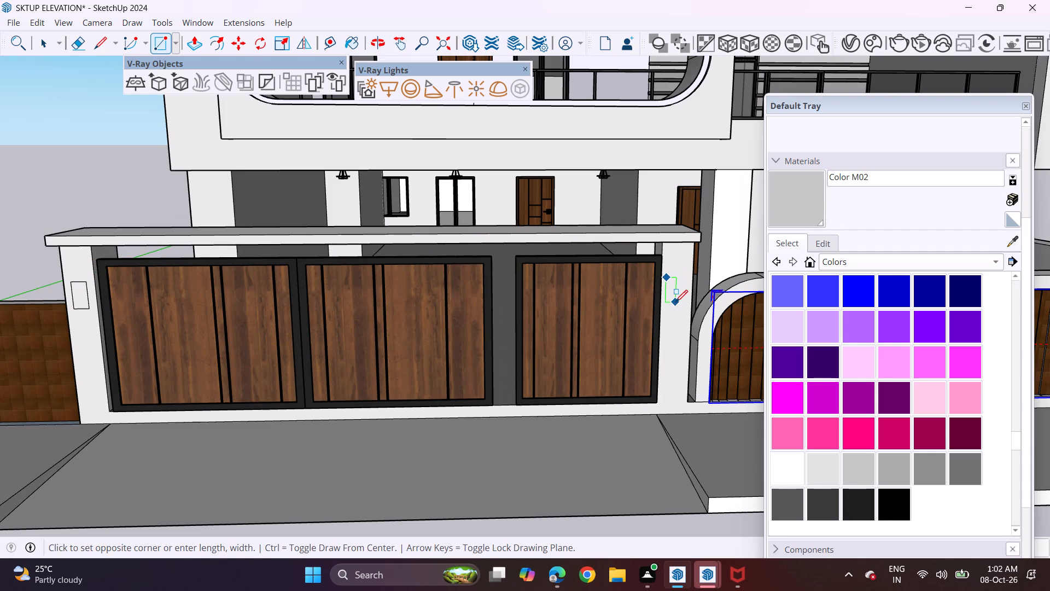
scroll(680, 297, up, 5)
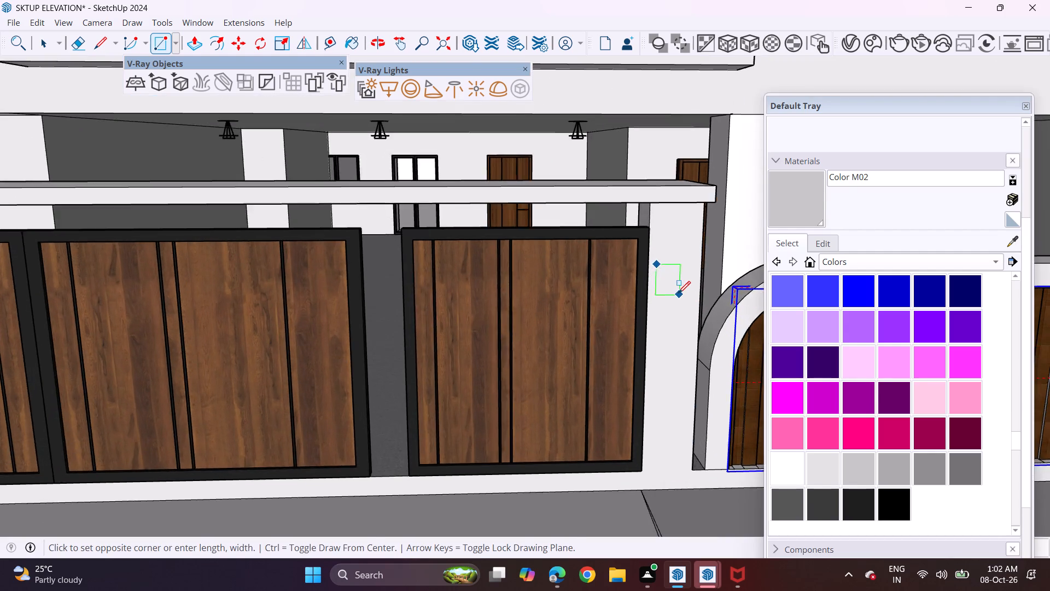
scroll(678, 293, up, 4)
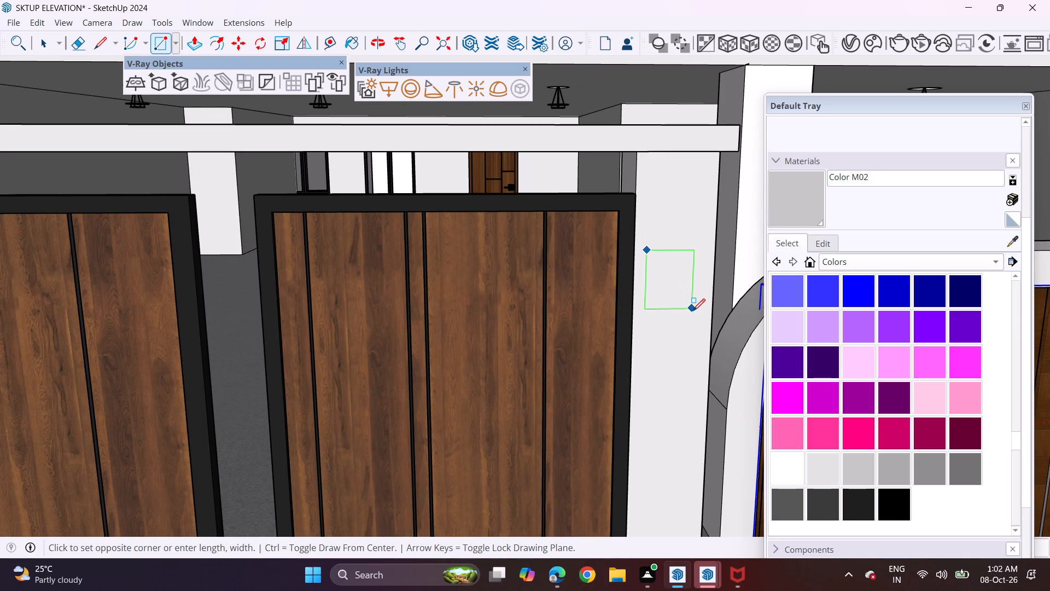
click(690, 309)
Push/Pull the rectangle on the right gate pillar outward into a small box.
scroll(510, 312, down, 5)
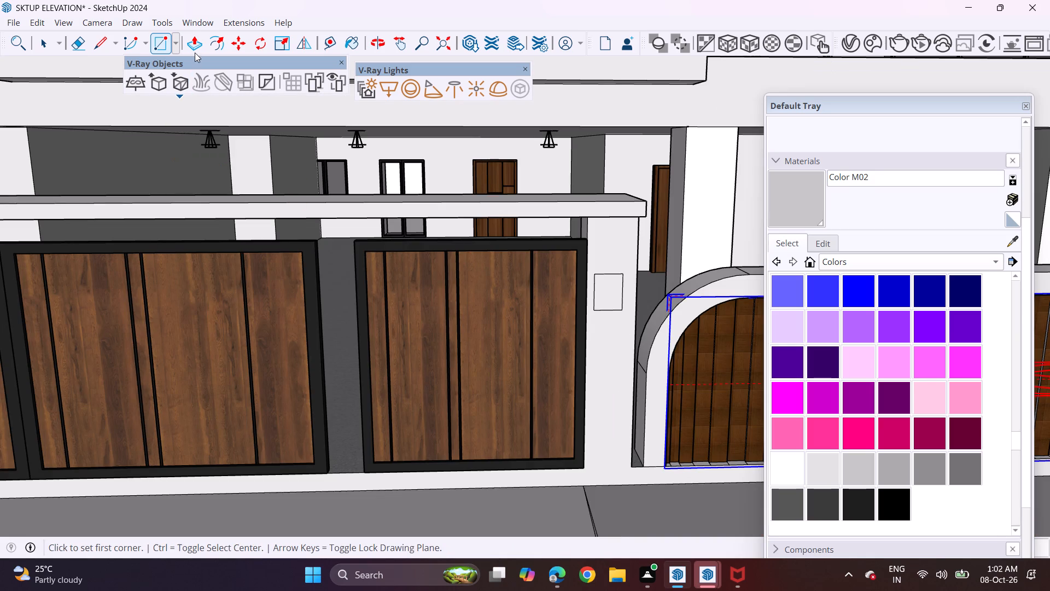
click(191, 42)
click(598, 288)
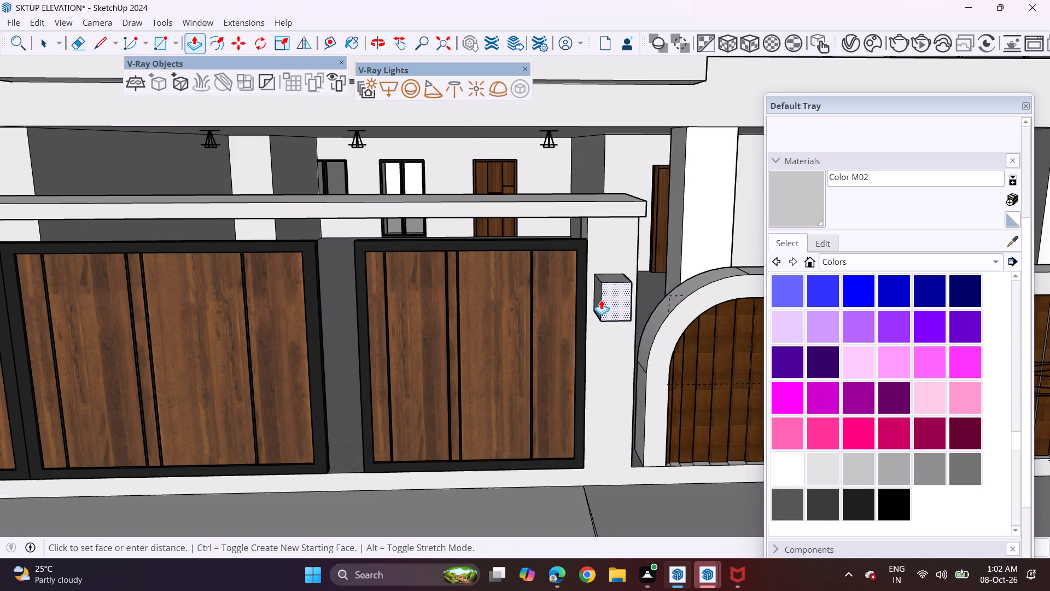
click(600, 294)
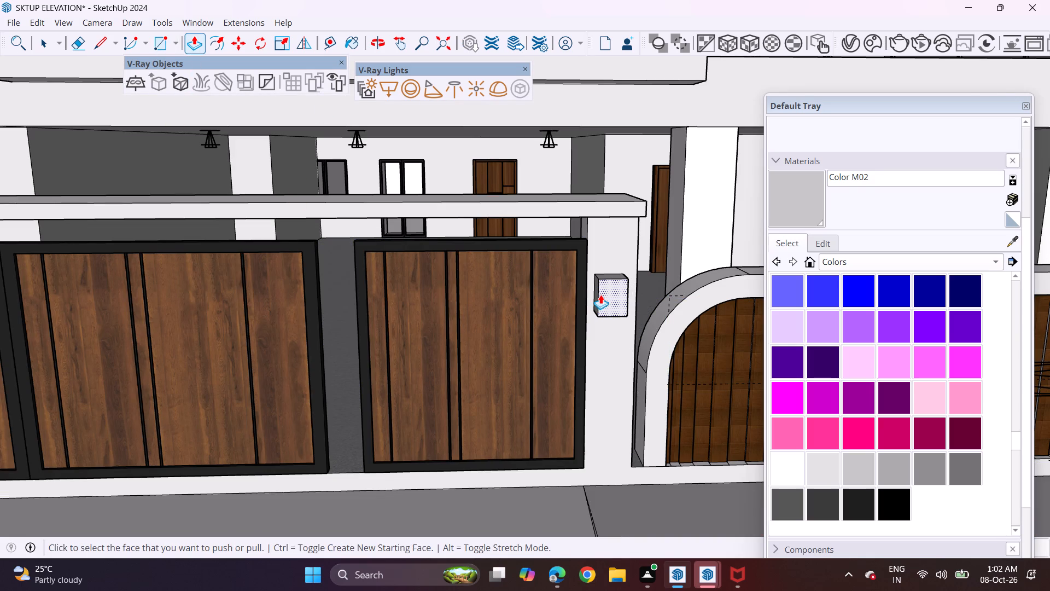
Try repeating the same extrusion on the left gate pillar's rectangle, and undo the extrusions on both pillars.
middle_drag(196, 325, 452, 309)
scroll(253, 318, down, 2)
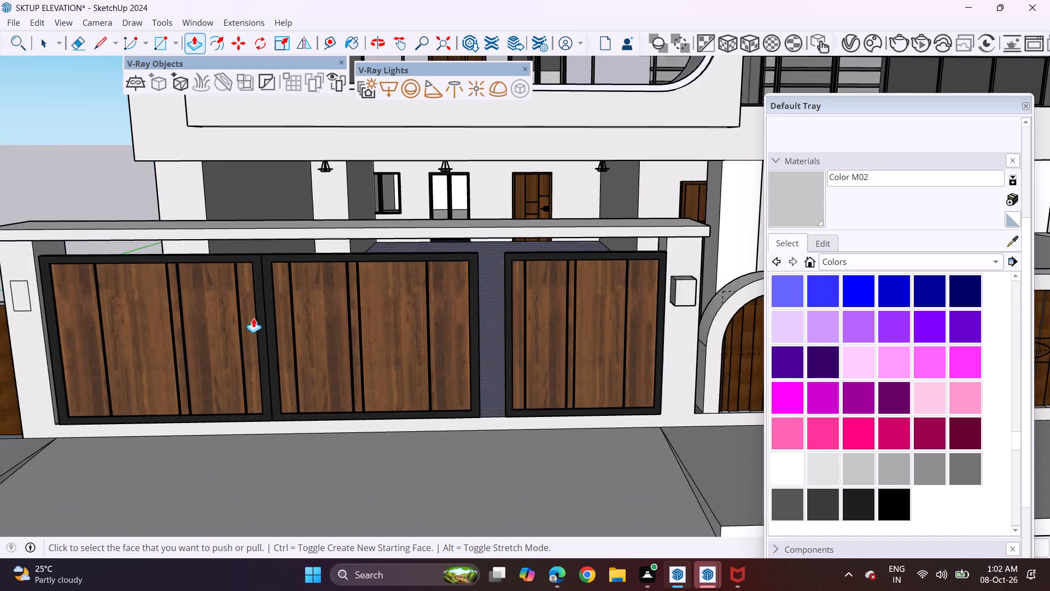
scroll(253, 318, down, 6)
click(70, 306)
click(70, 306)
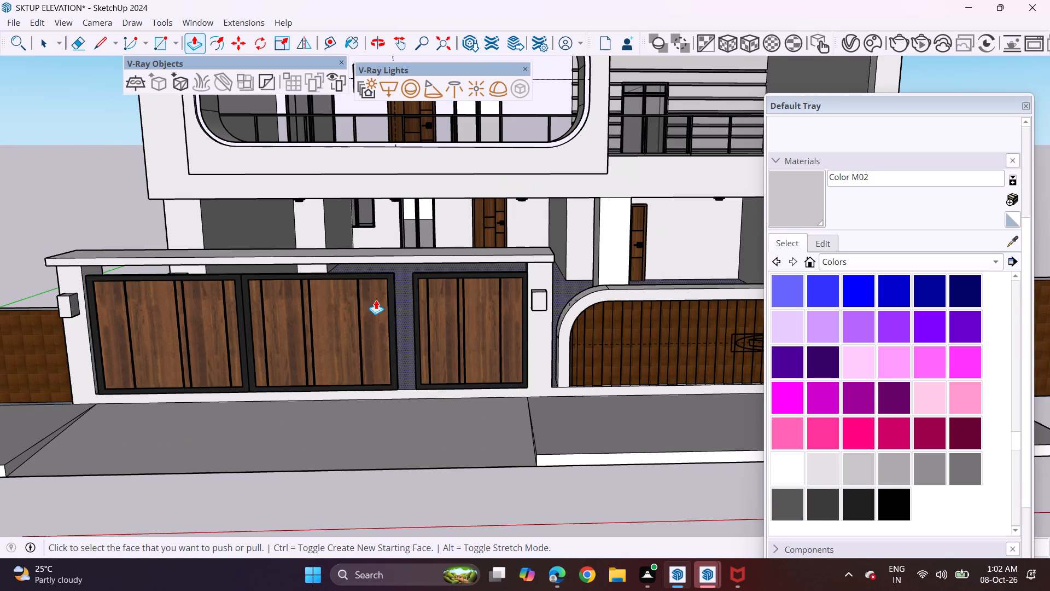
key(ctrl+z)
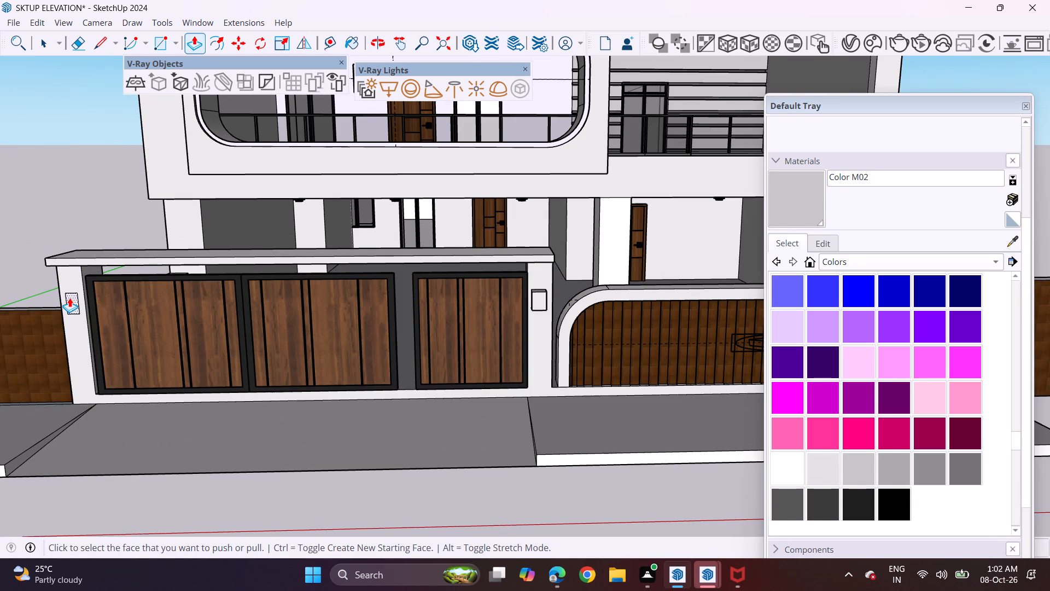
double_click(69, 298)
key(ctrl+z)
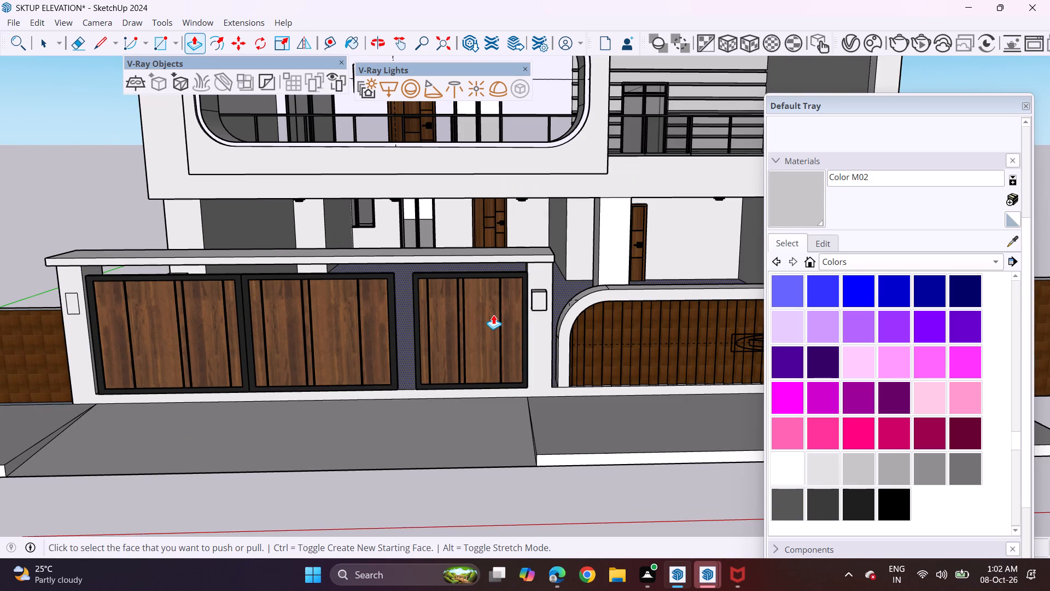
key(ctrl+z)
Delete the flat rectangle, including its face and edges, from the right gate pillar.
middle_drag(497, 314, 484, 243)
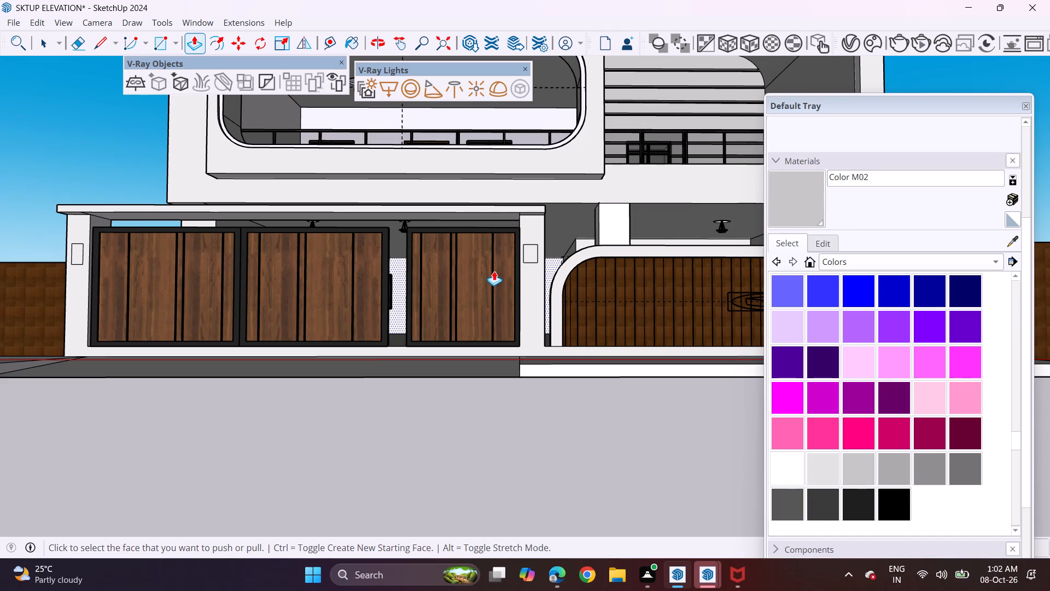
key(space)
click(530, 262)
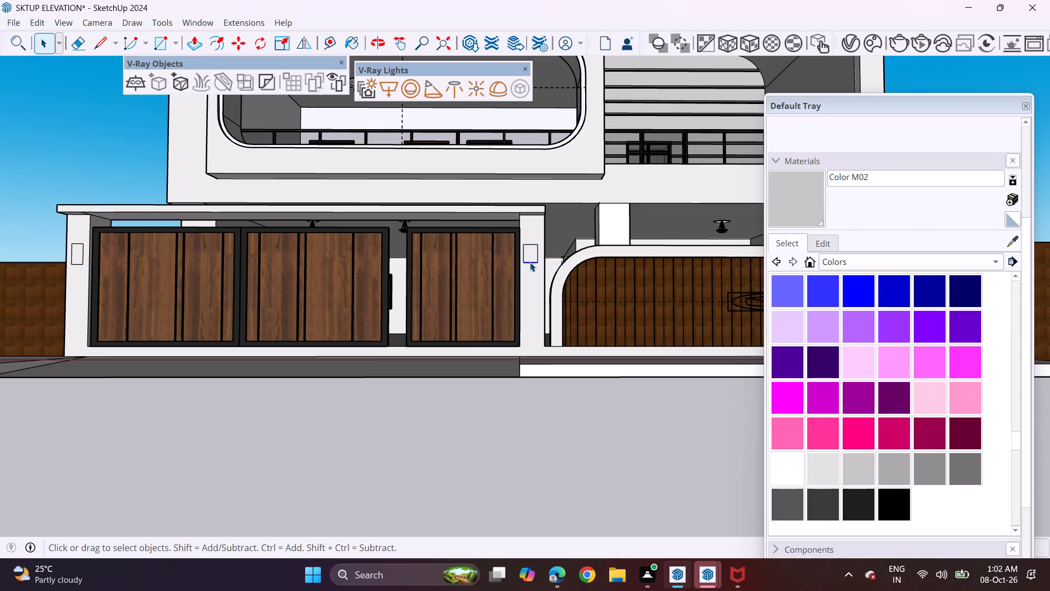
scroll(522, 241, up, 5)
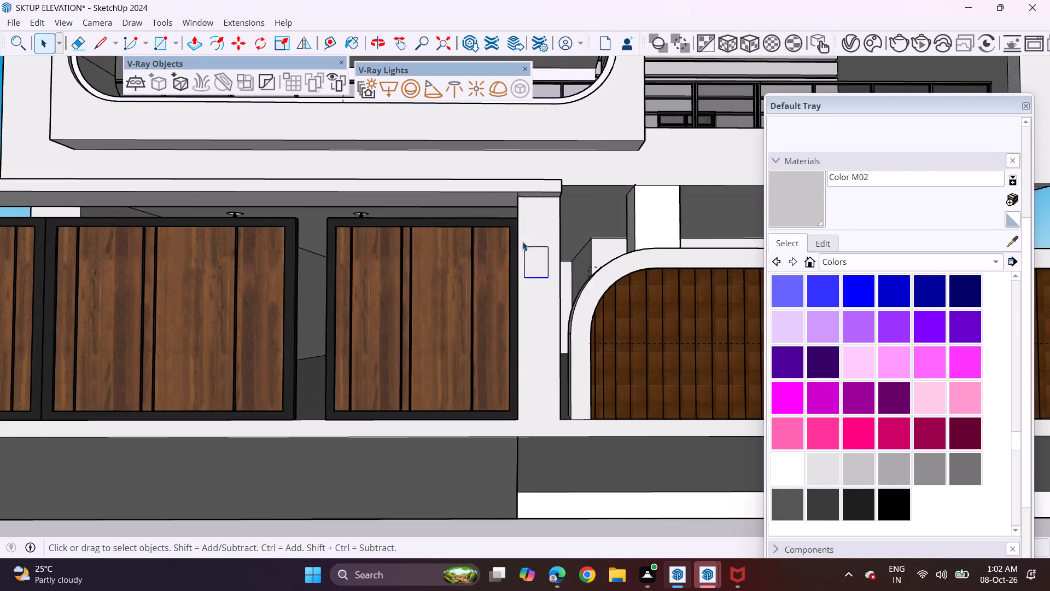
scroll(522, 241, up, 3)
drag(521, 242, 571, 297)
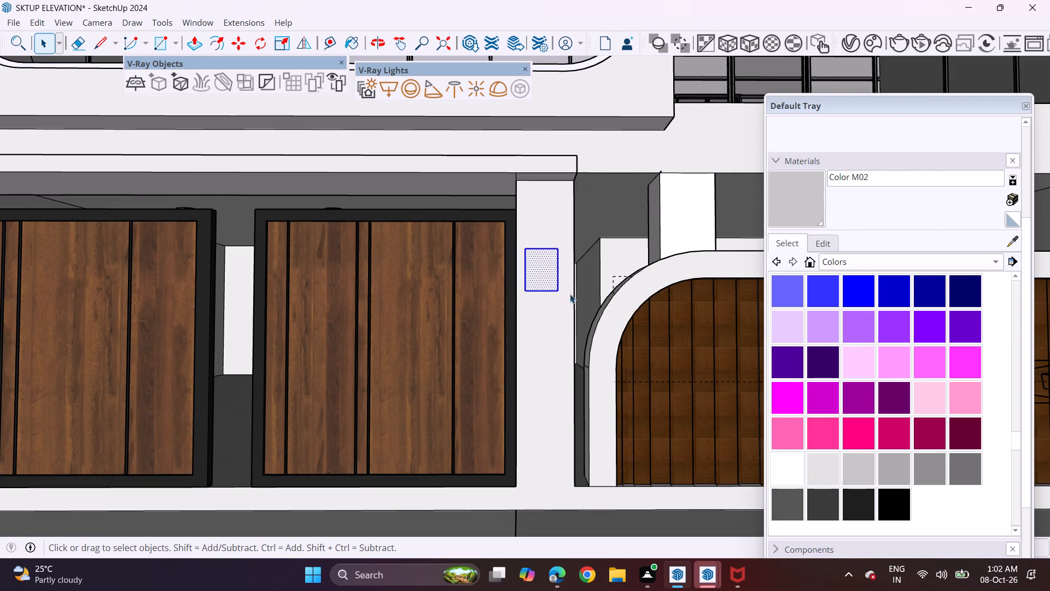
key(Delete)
Copy the left gate pillar's rectangle straight across along the red axis onto the right gate pillar's front face.
scroll(314, 321, down, 5)
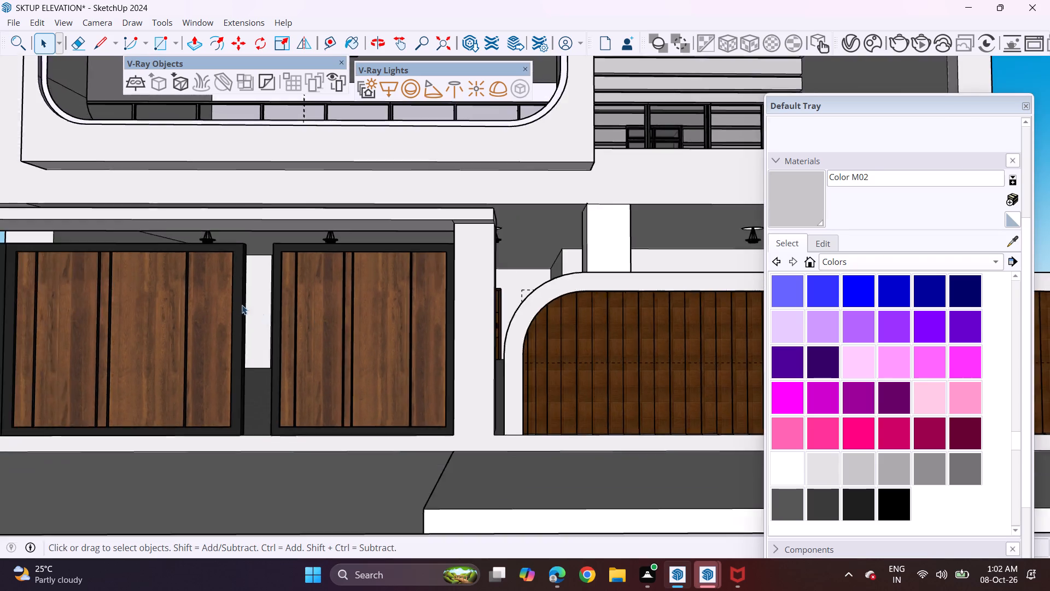
scroll(242, 305, down, 7)
middle_drag(15, 322, 94, 320)
shift+middle_drag(90, 329, 320, 338)
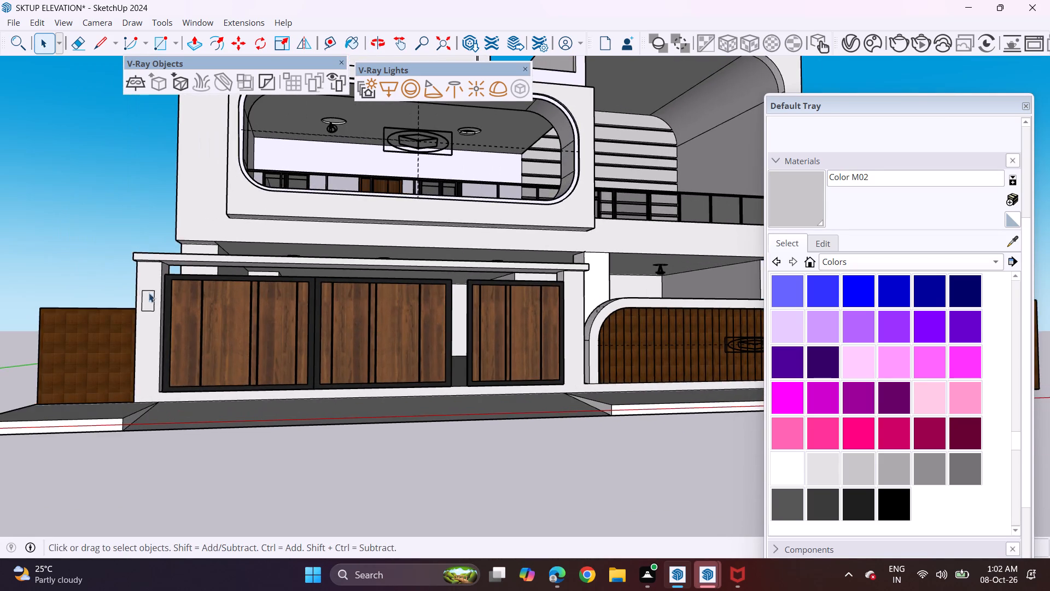
scroll(139, 286, up, 8)
drag(139, 286, 177, 352)
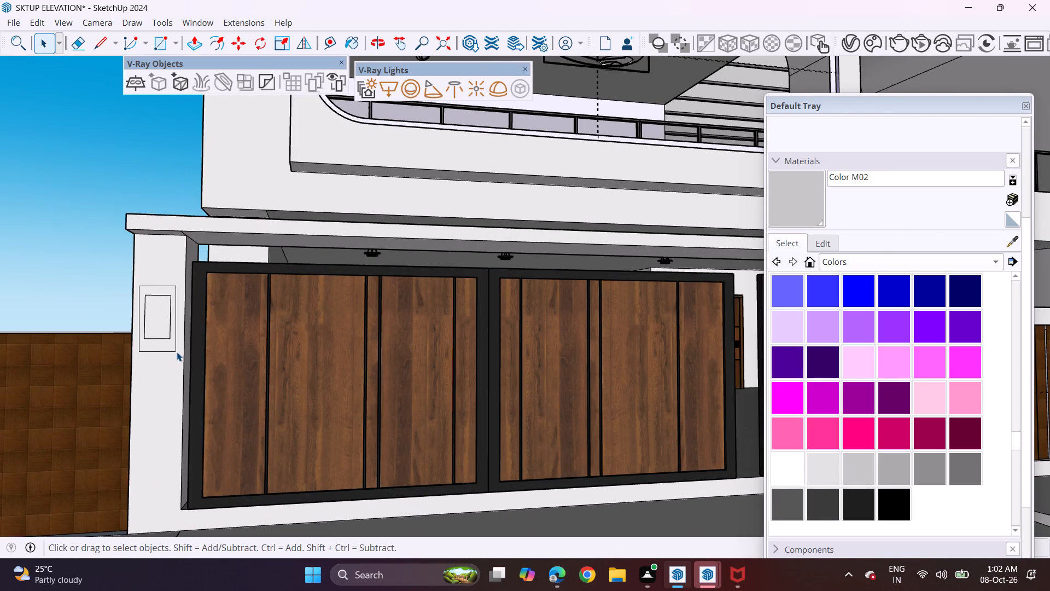
drag(177, 352, 178, 350)
key(m)
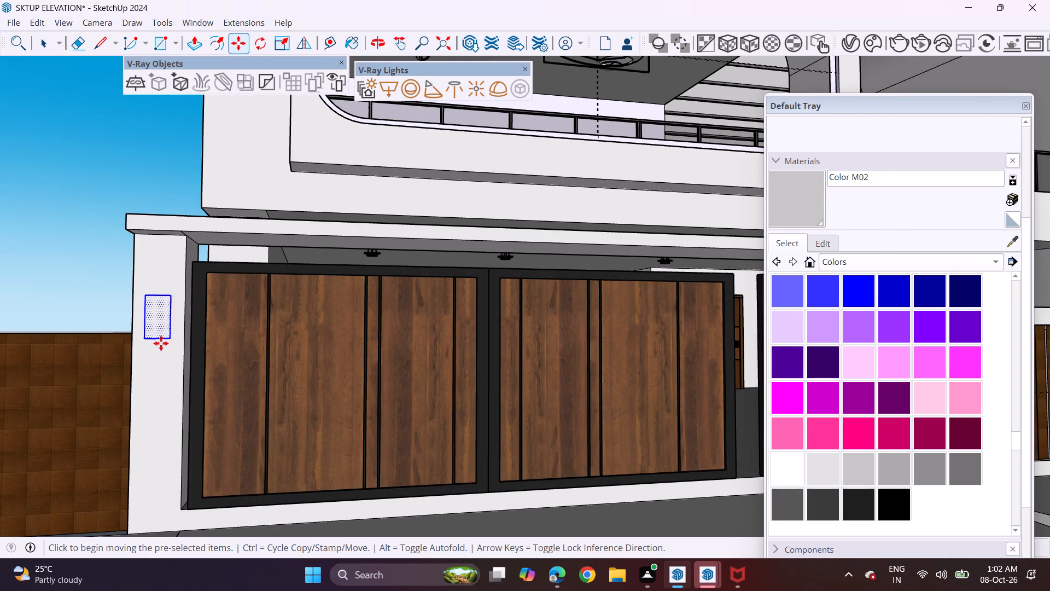
click(173, 340)
scroll(360, 351, down, 3)
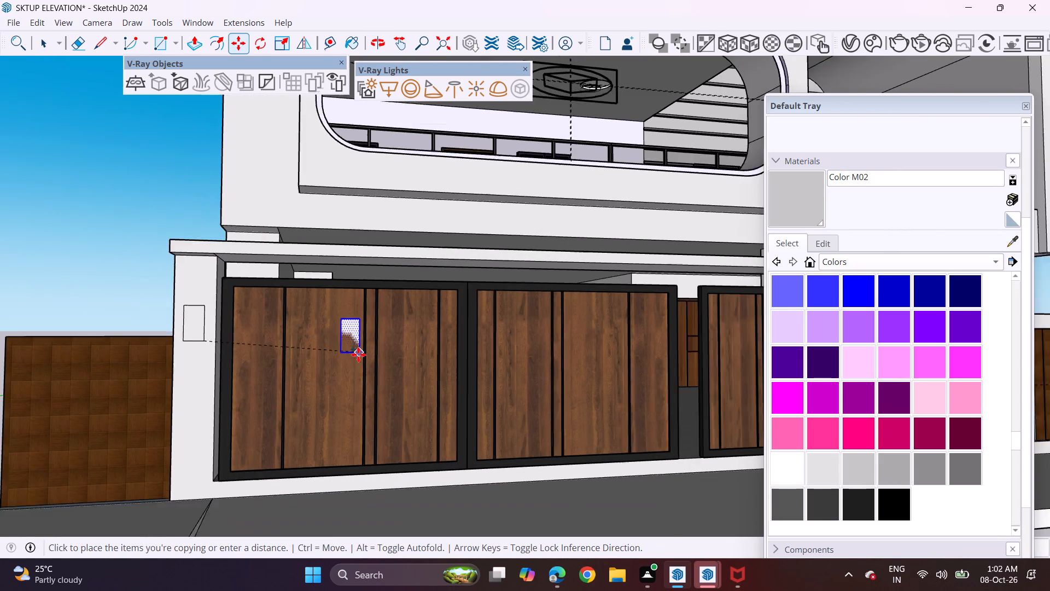
shift+middle_drag(376, 369, 142, 370)
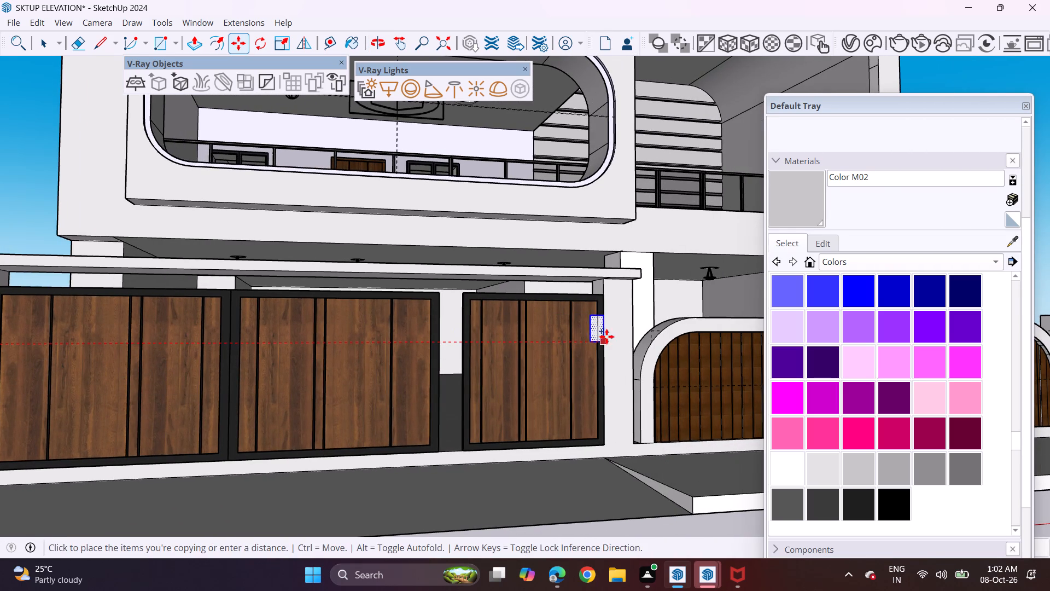
click(625, 334)
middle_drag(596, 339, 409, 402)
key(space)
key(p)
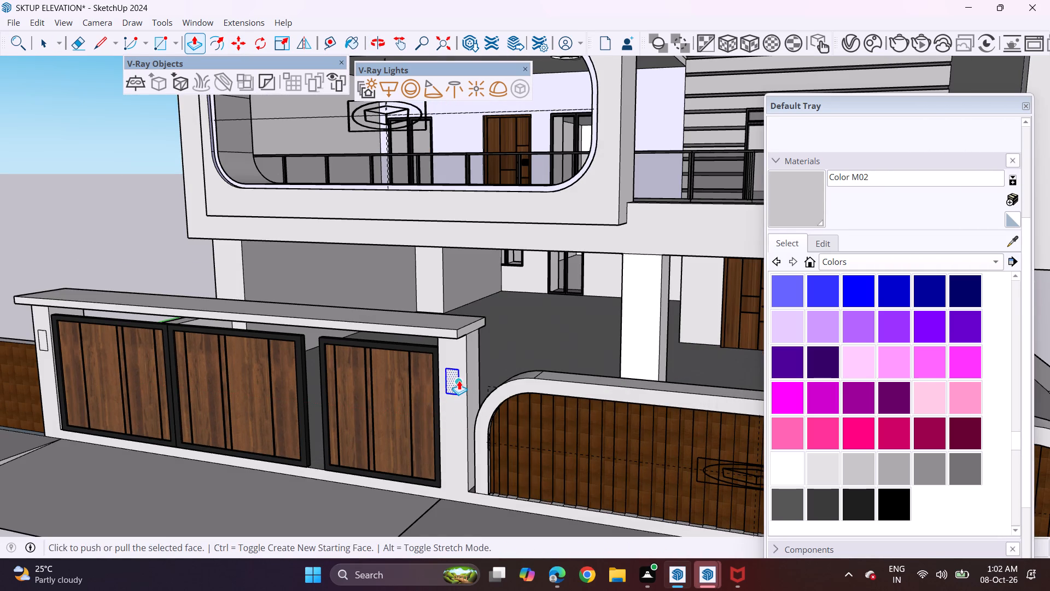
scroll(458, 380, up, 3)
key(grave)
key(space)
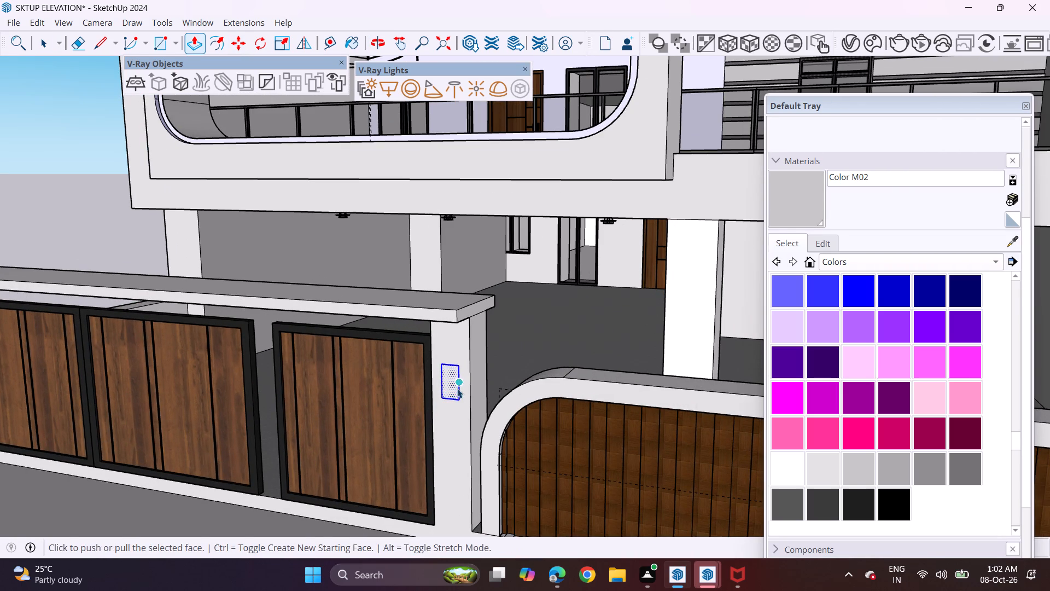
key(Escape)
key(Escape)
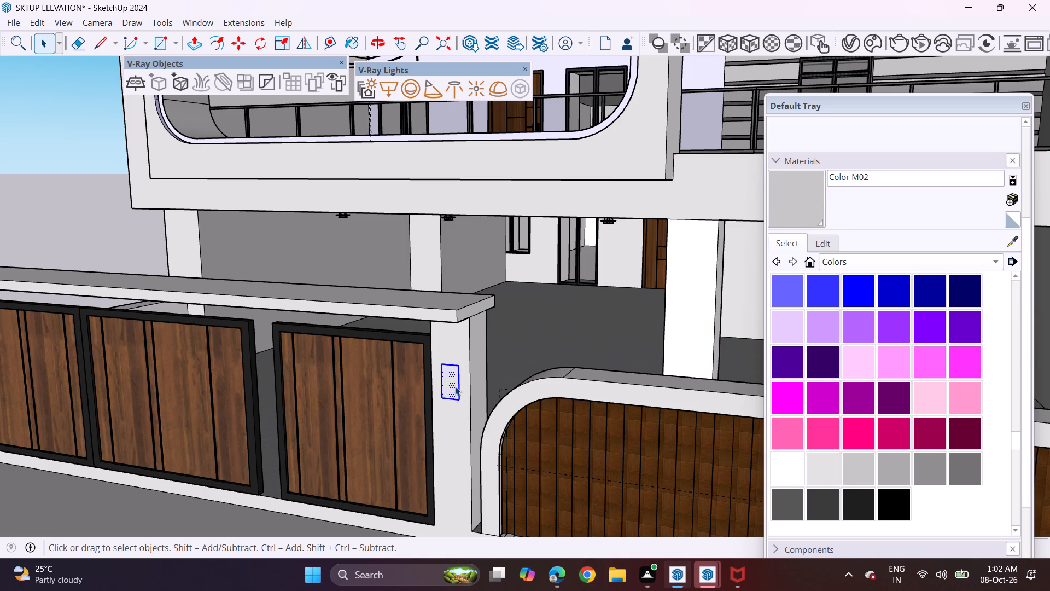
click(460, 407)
Push/Pull the copied rectangle on the right gate pillar by the previous distance, undo it, and pull it out into a shallower box.
scroll(457, 388, up, 4)
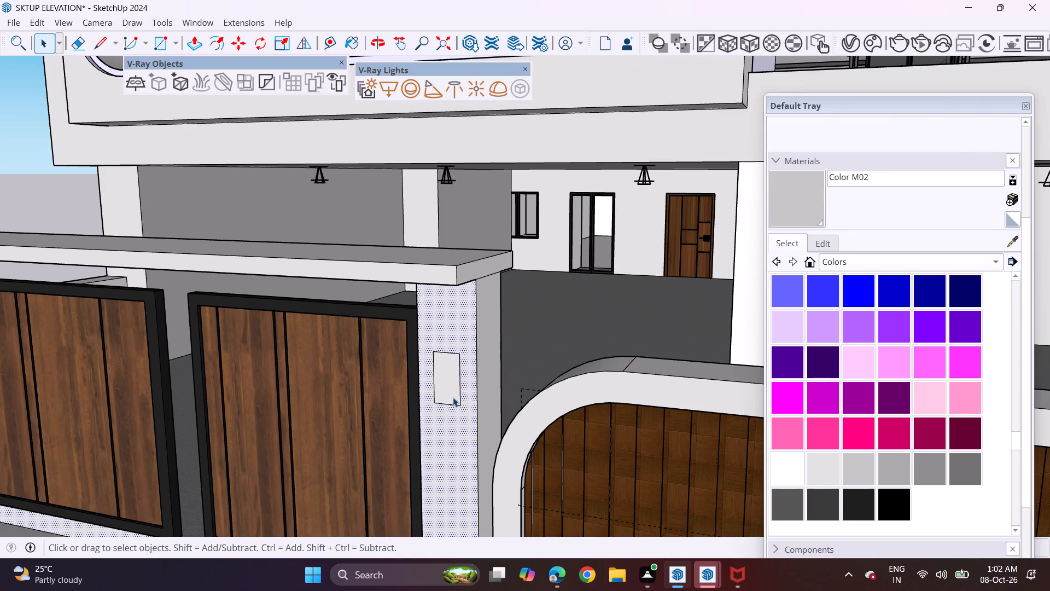
key(p)
key(Escape)
double_click(453, 380)
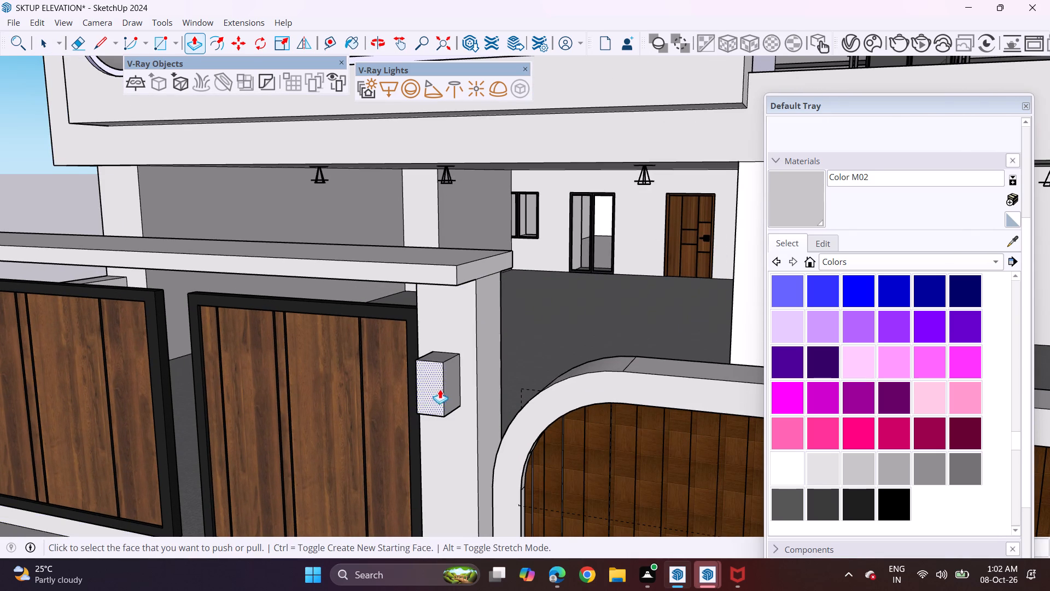
key(ctrl+z)
click(456, 387)
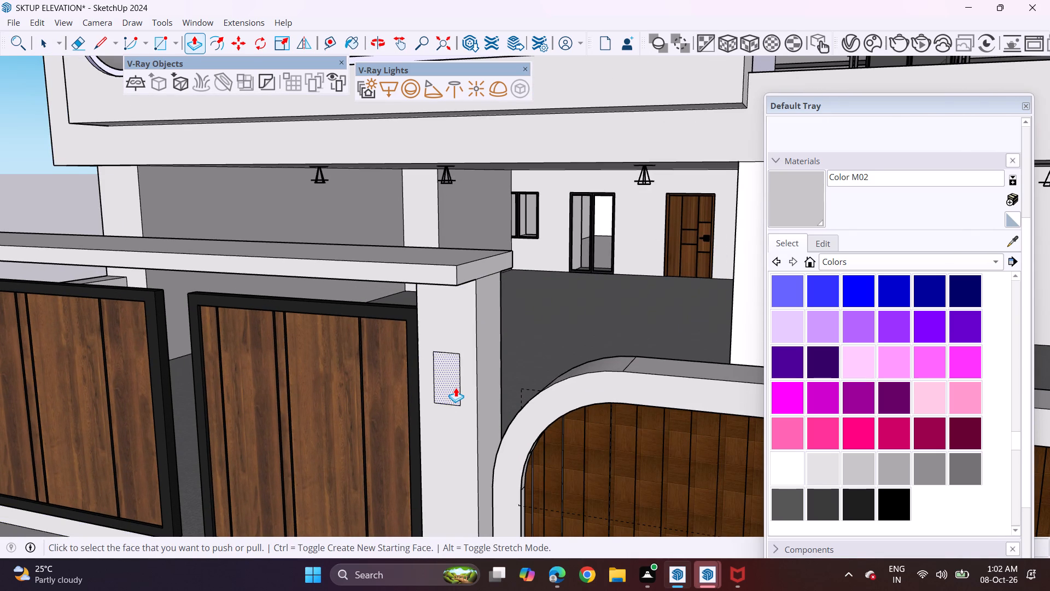
click(450, 395)
Repeat the same shallow extrusion on the left gate pillar's rectangle.
scroll(215, 393, down, 5)
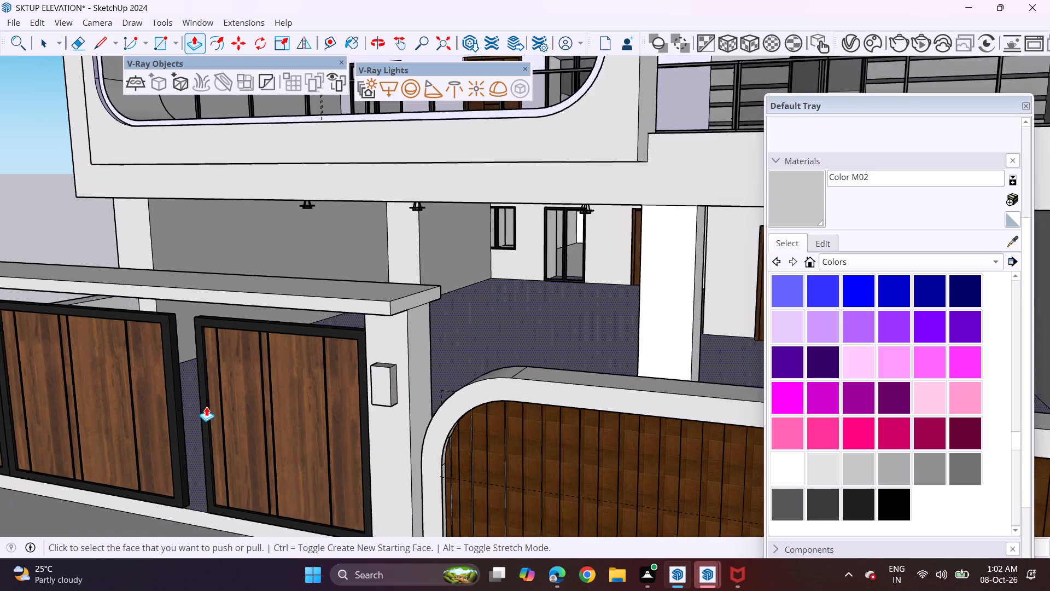
scroll(206, 407, down, 3)
middle_drag(207, 407, 301, 360)
shift+middle_drag(242, 393, 564, 407)
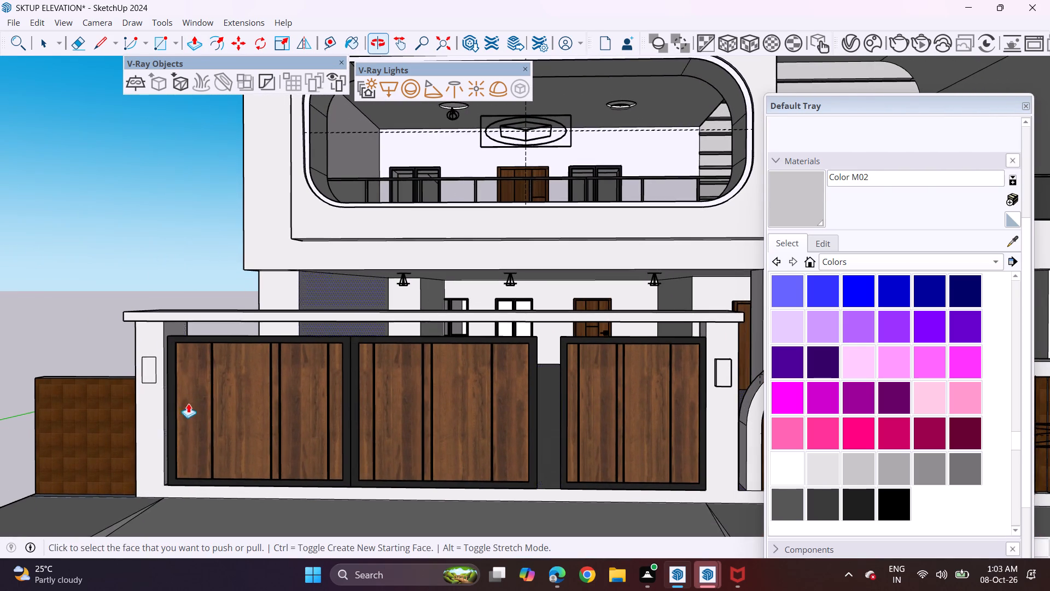
double_click(154, 371)
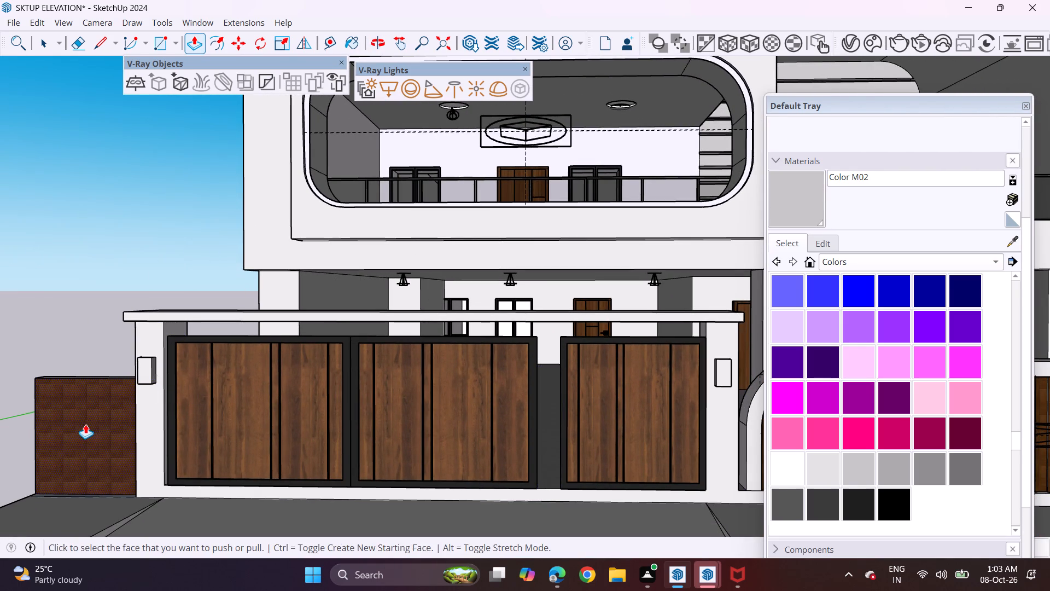
Paint the boundary wall faces at both ends of the frontage with the Wood Floor Dark material from the Wood collection.
middle_drag(108, 425, 188, 411)
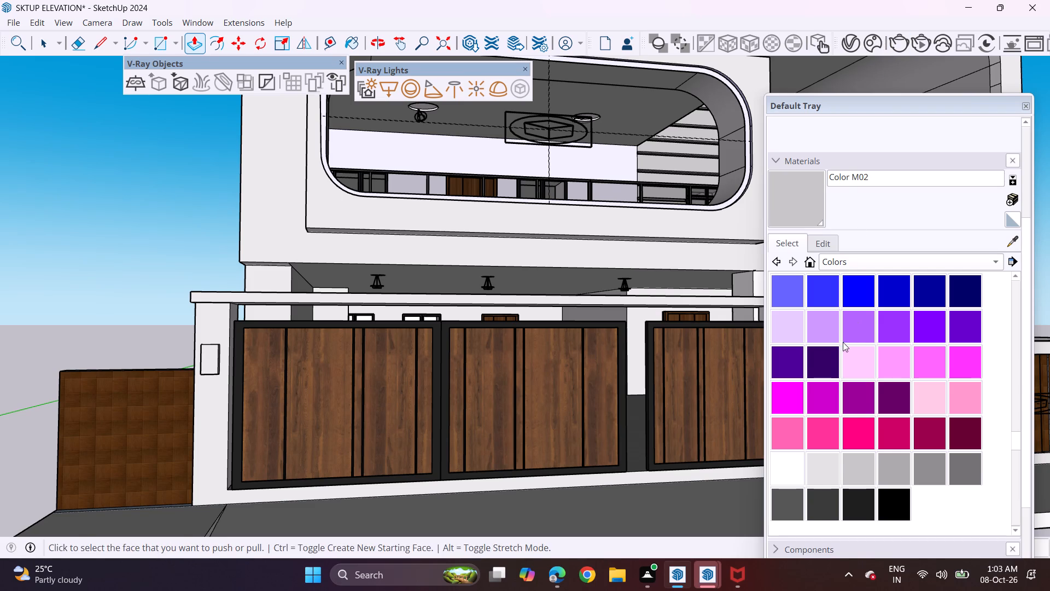
scroll(839, 369, down, 6)
click(847, 264)
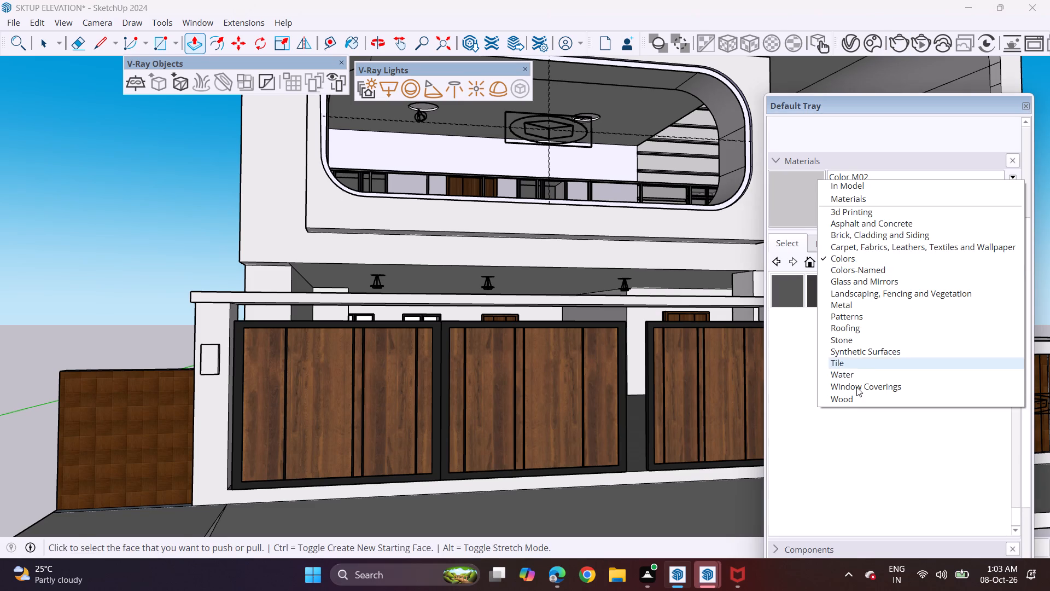
click(854, 406)
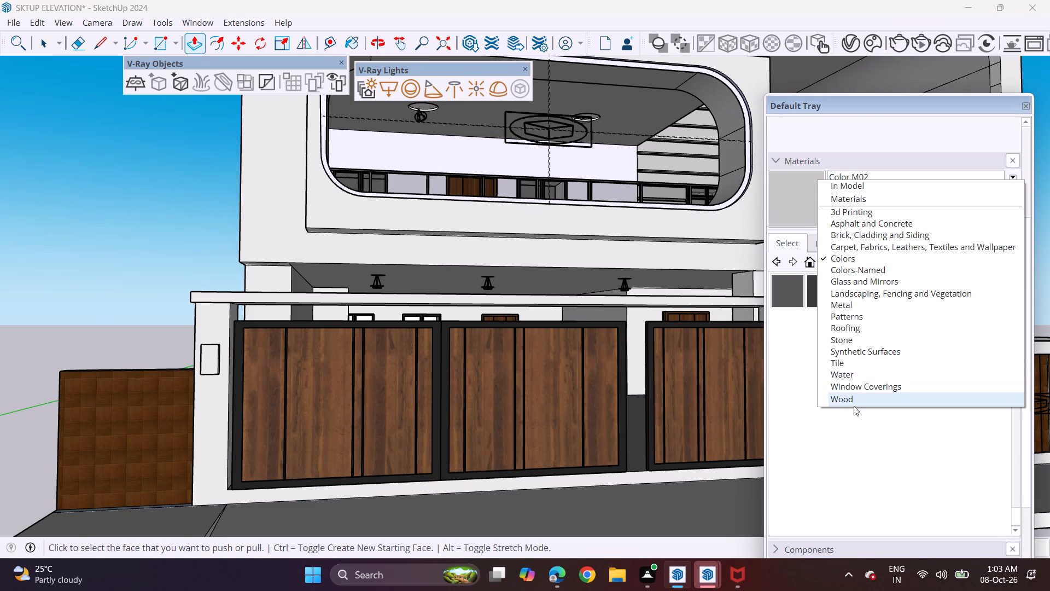
click(858, 399)
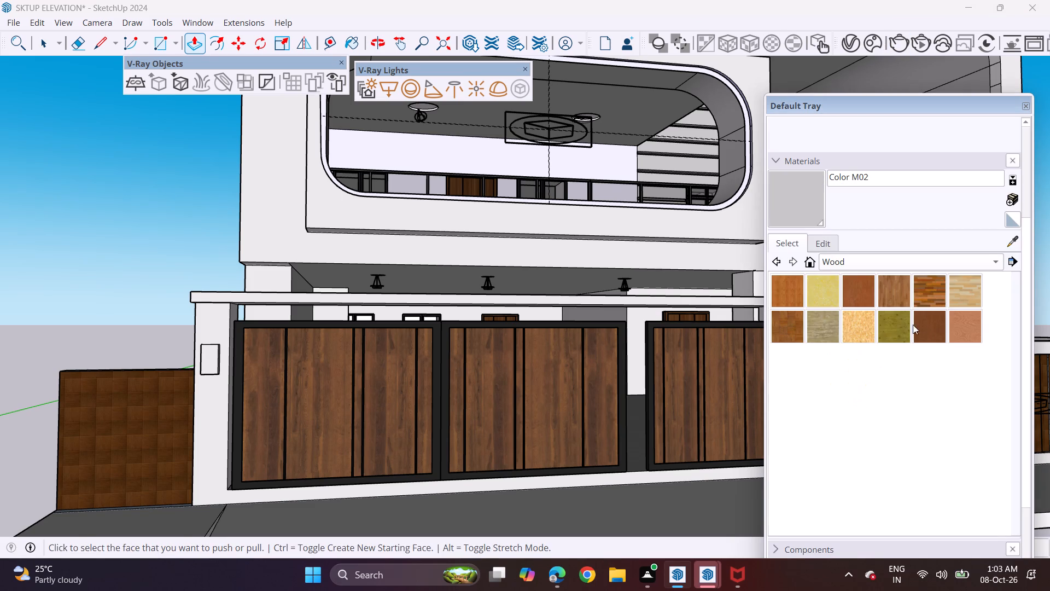
click(929, 295)
click(126, 443)
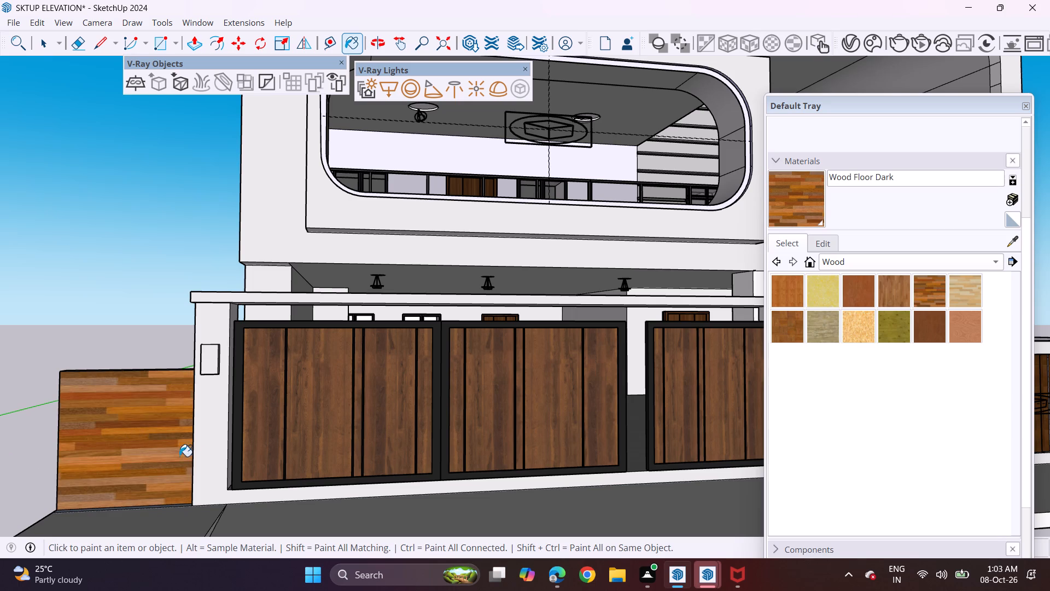
scroll(223, 470, down, 4)
shift+middle_drag(340, 508, 0, 486)
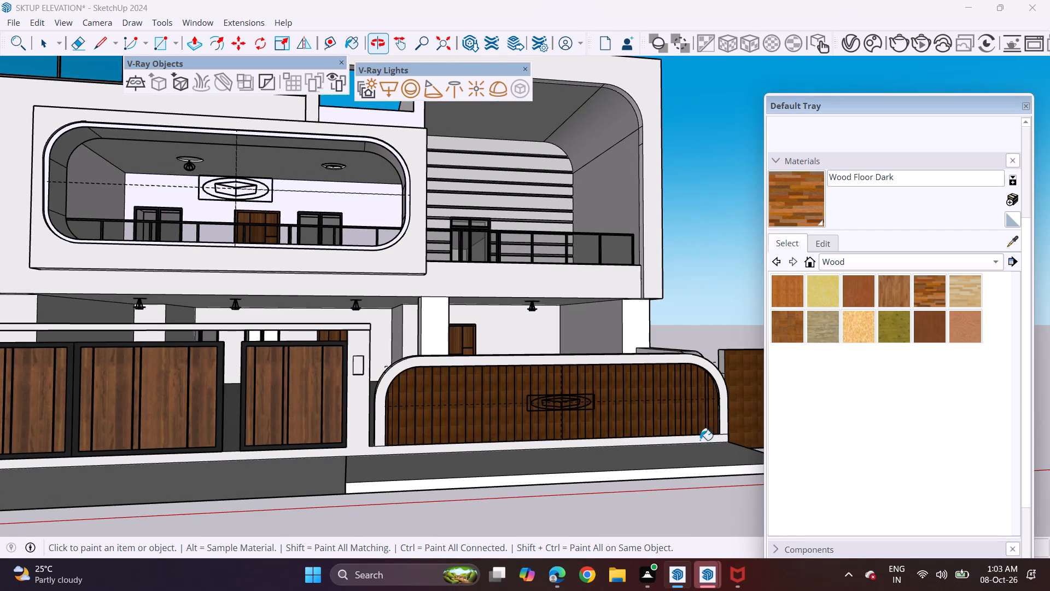
click(754, 397)
Darken the Wood Floor Dark material by lowering its colour brightness.
click(826, 244)
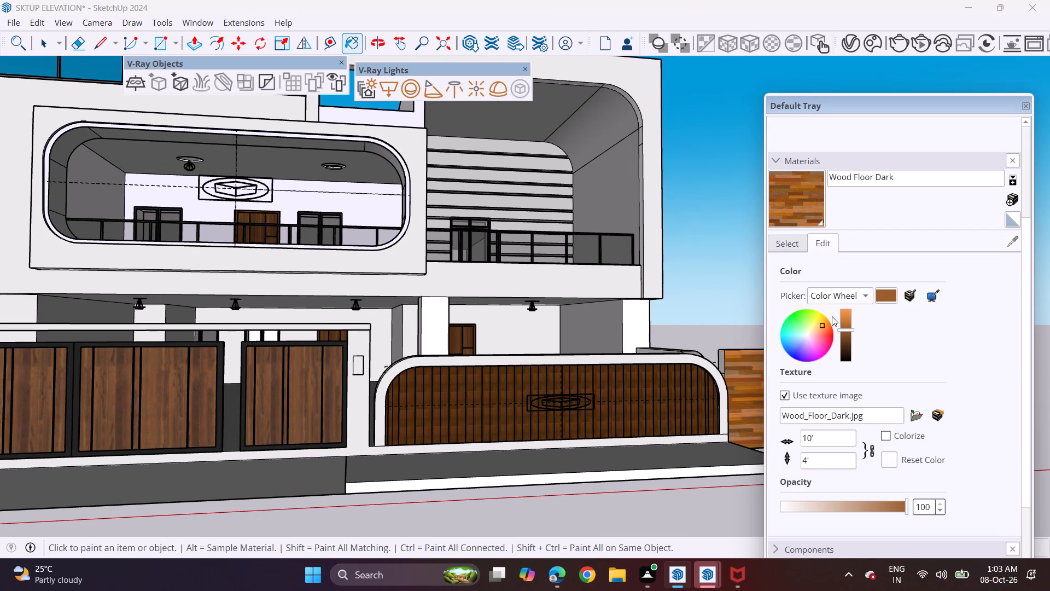
click(844, 339)
click(845, 343)
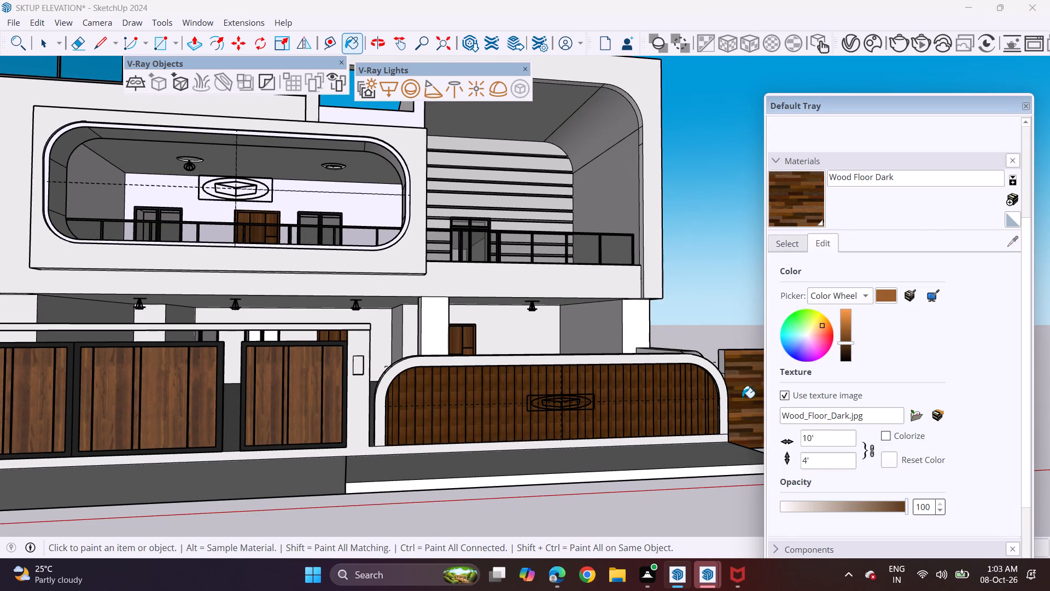
Paint the front faces of both gate pillar boxes and the left box's gate-facing side with Wood Floor Parquet.
scroll(722, 403, down, 3)
middle_drag(625, 424, 540, 416)
scroll(413, 375, up, 3)
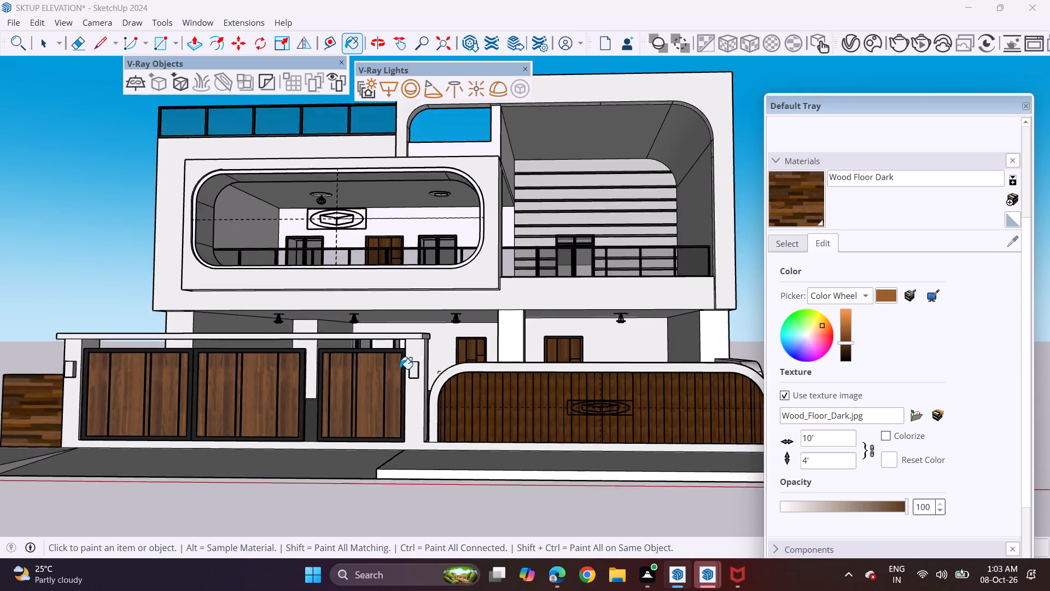
scroll(413, 374, up, 3)
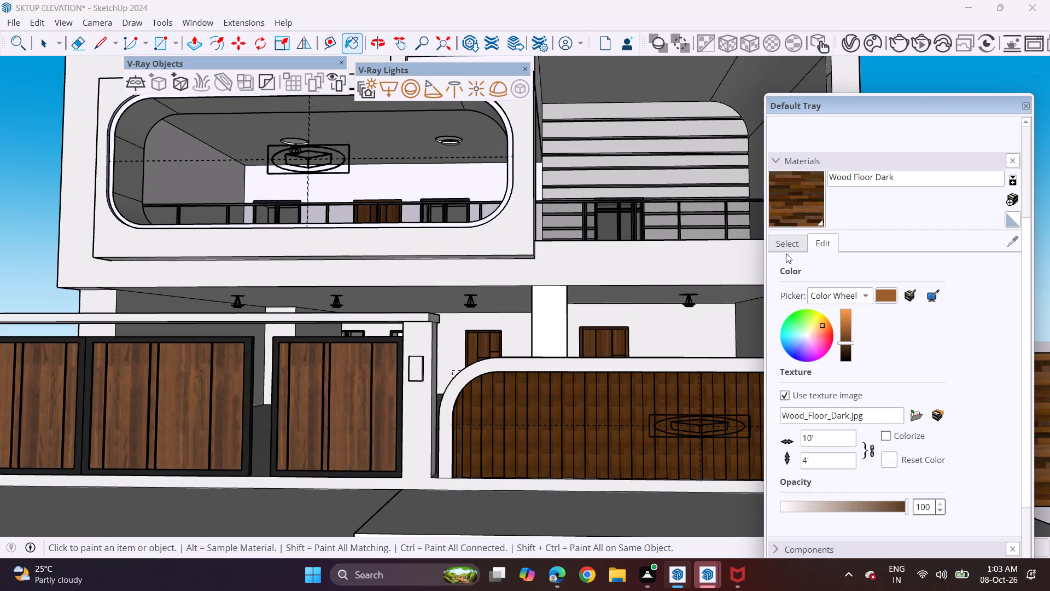
click(786, 252)
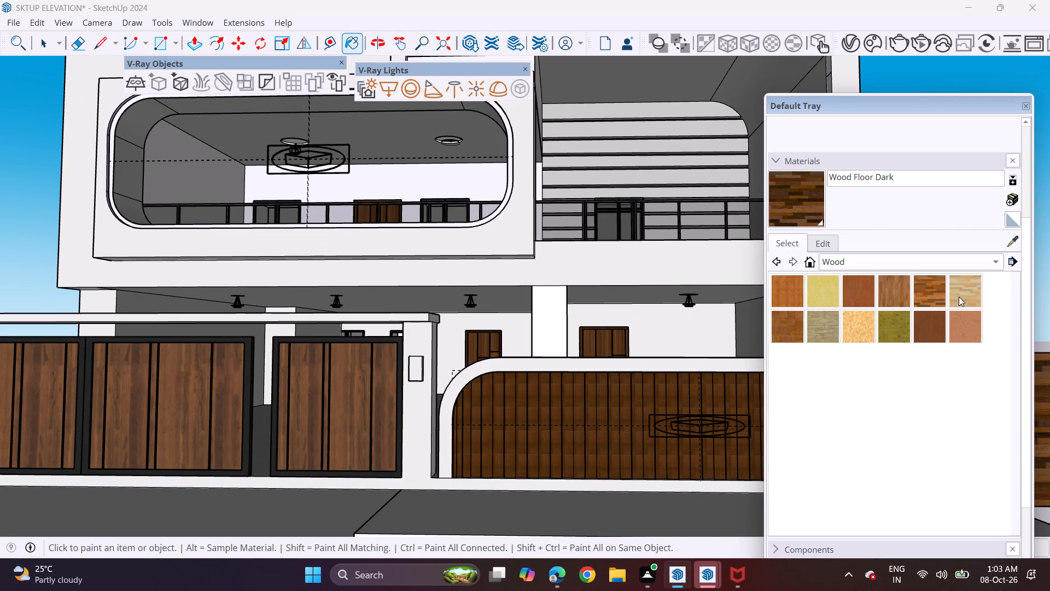
click(786, 320)
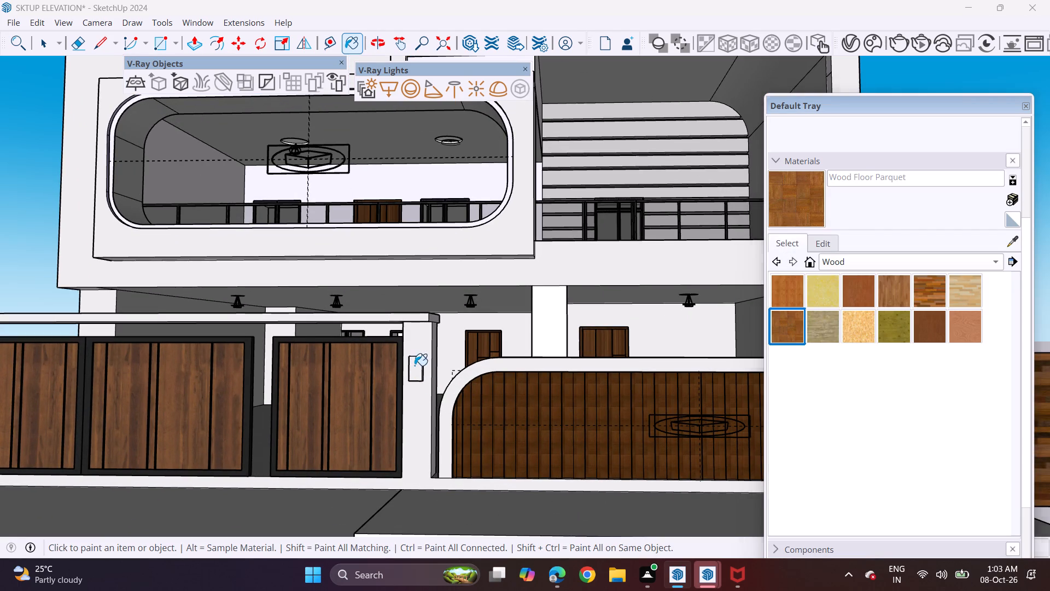
click(415, 366)
scroll(357, 418, down, 3)
shift+middle_drag(224, 397, 453, 397)
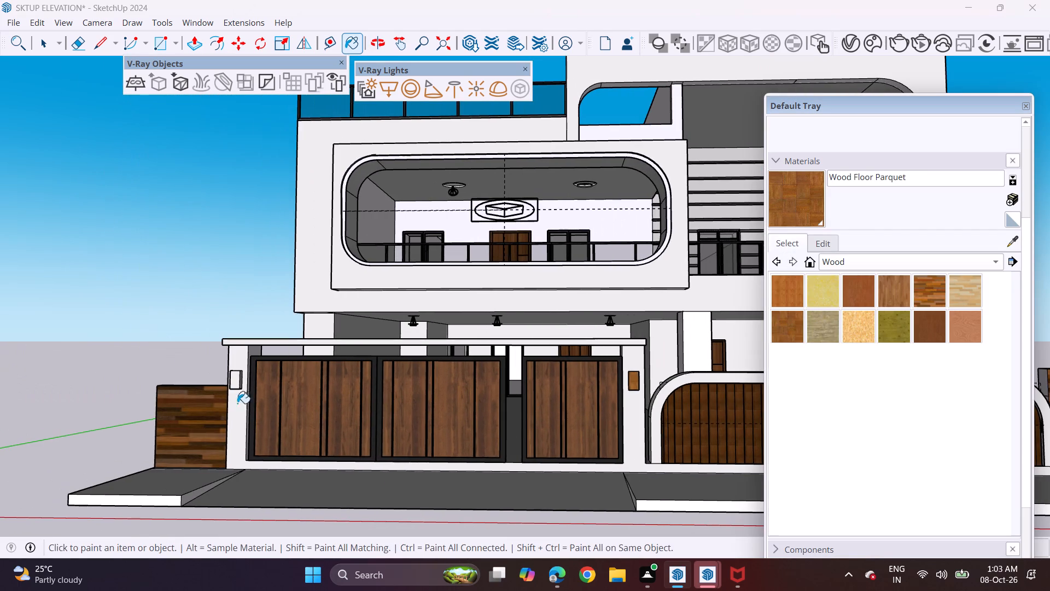
click(234, 381)
scroll(249, 333, up, 2)
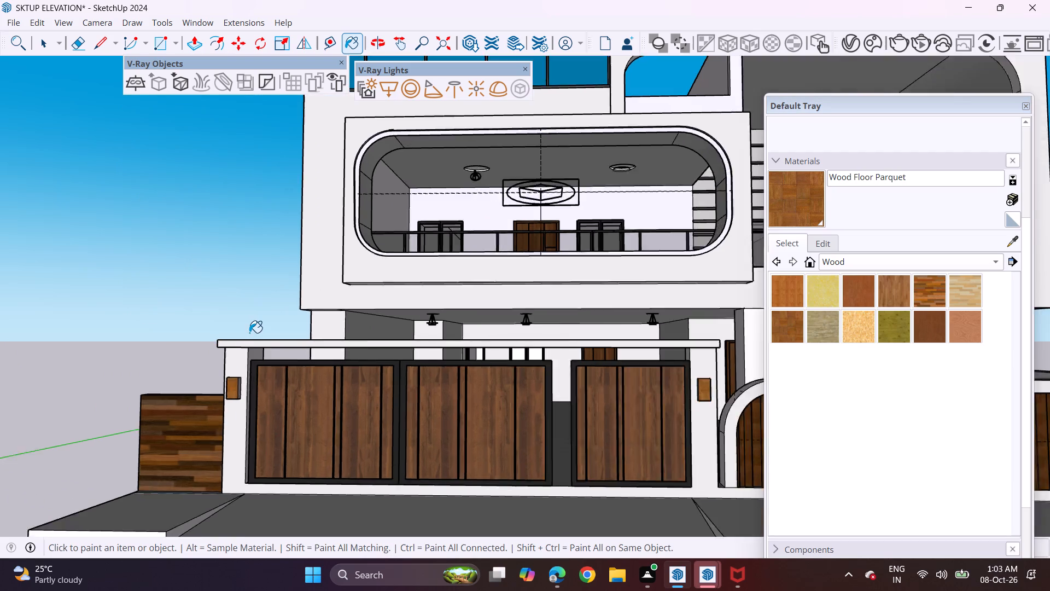
scroll(249, 333, up, 2)
scroll(238, 451, up, 4)
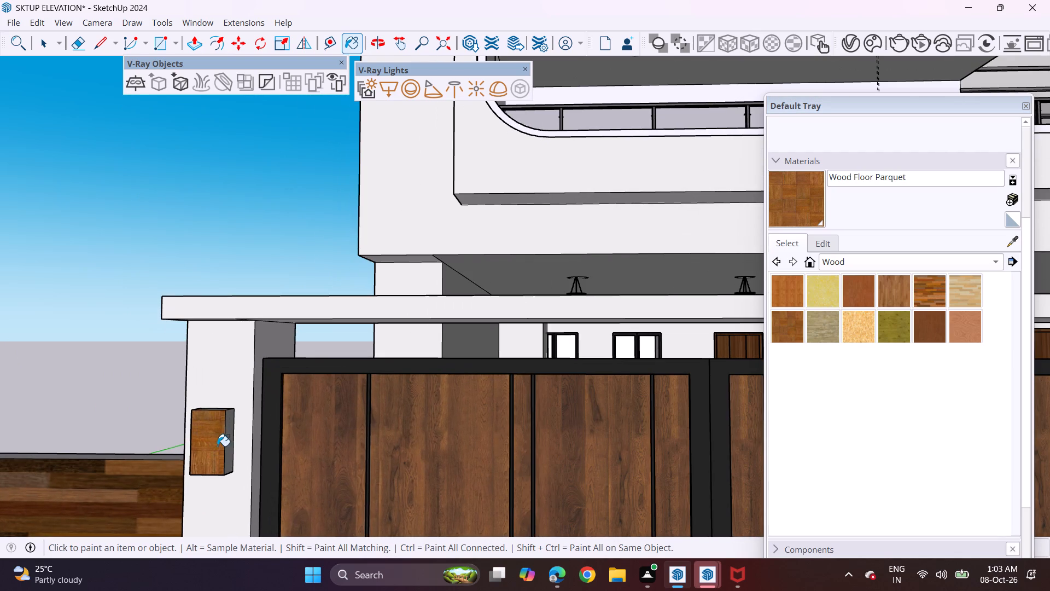
click(227, 441)
scroll(230, 438, down, 11)
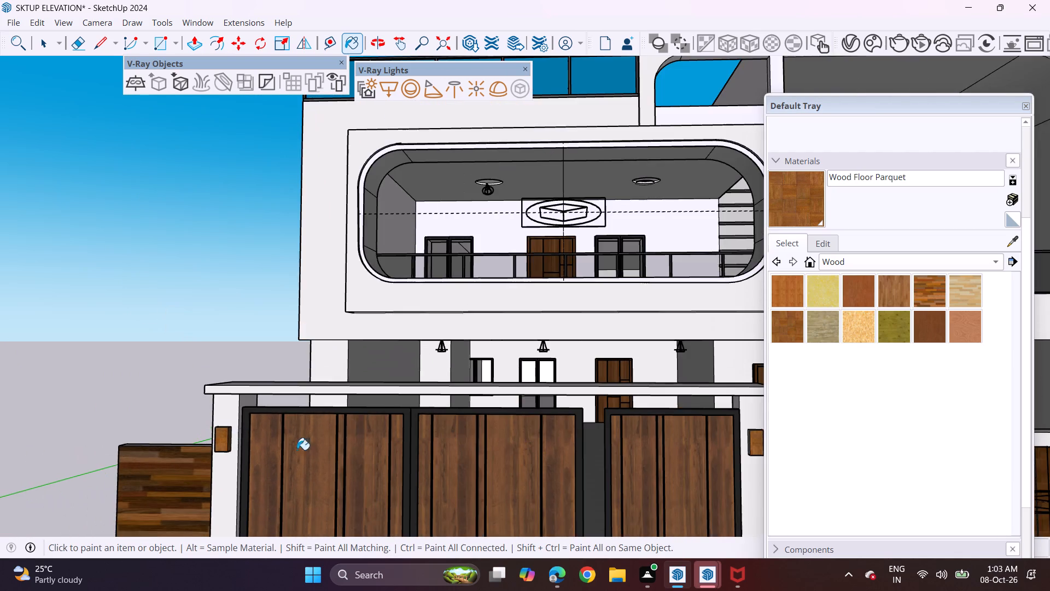
Place a V-Ray spot light on the underside of the right gate pillar's box.
shift+middle_drag(297, 450, 0, 355)
middle_click(441, 356)
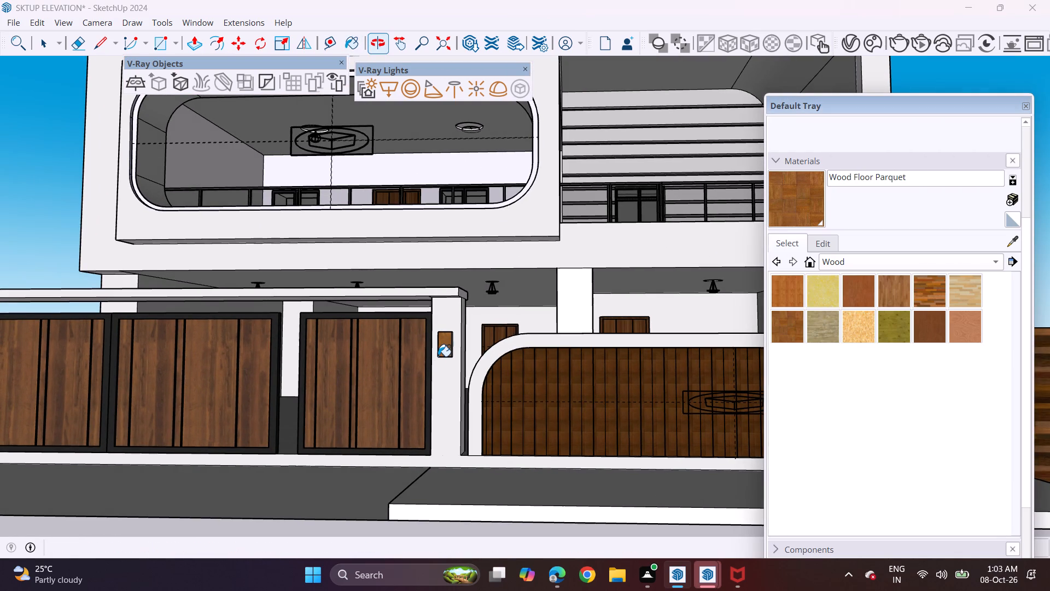
click(441, 95)
scroll(447, 352, up, 5)
middle_drag(447, 352, 448, 271)
scroll(442, 296, up, 14)
click(455, 268)
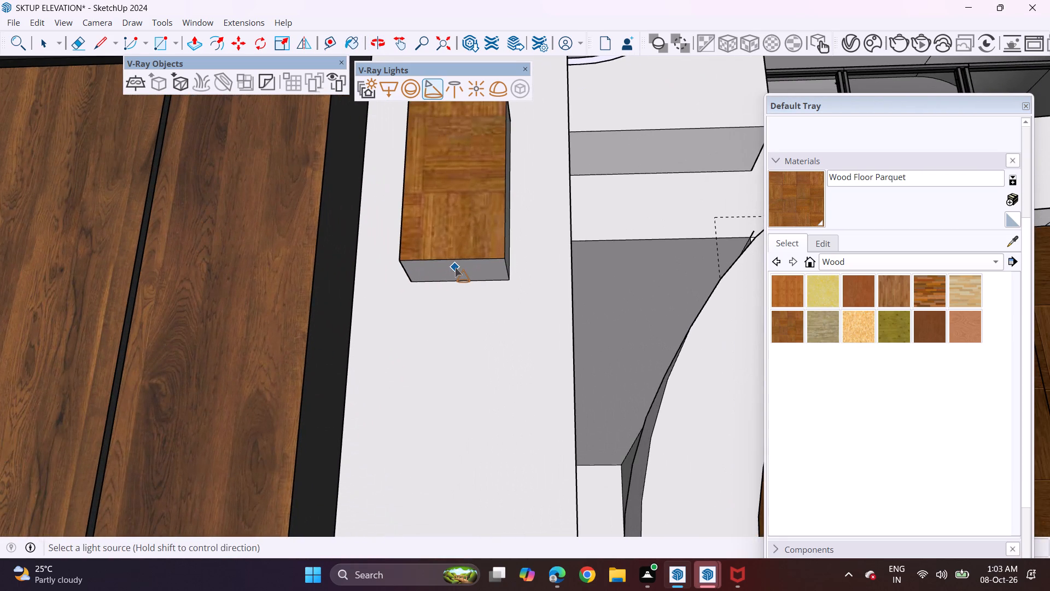
Place a matching V-Ray spot light on the underside of the left gate pillar's box.
scroll(405, 257, down, 15)
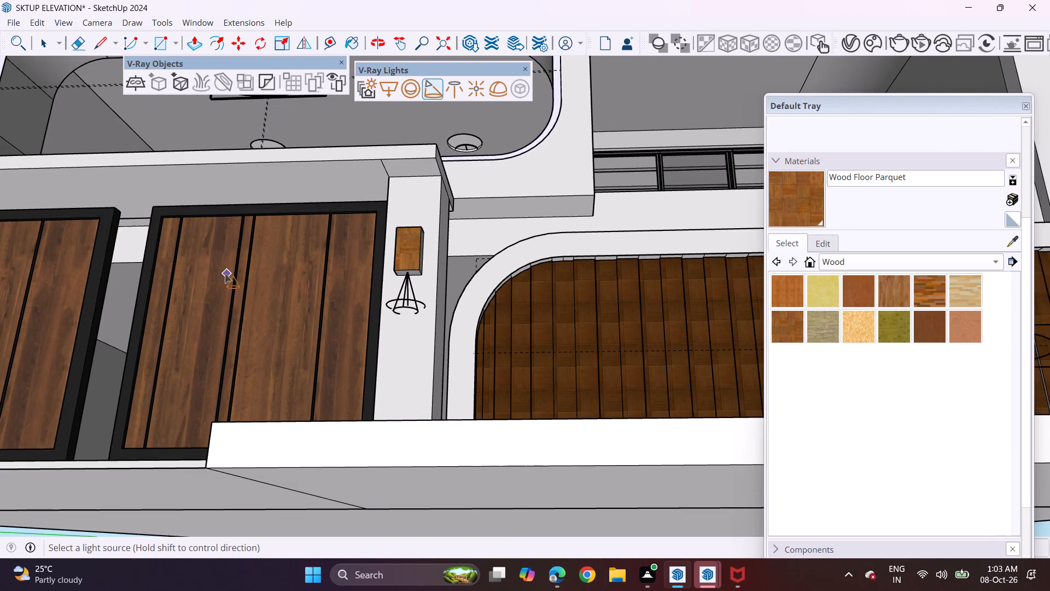
shift+middle_drag(225, 274, 849, 348)
scroll(49, 363, up, 3)
middle_drag(67, 352, 119, 292)
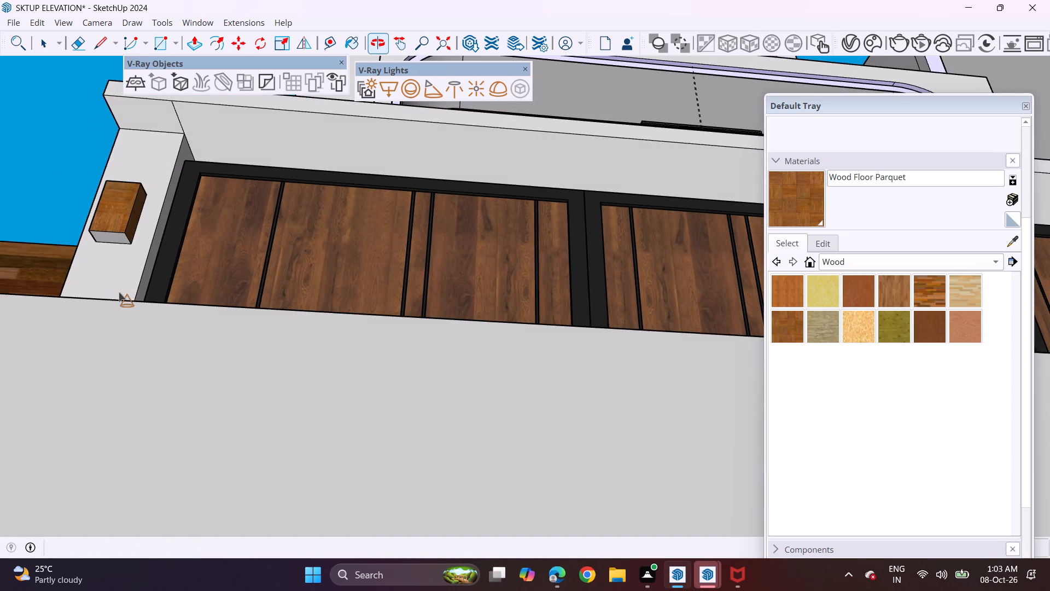
scroll(116, 247, up, 7)
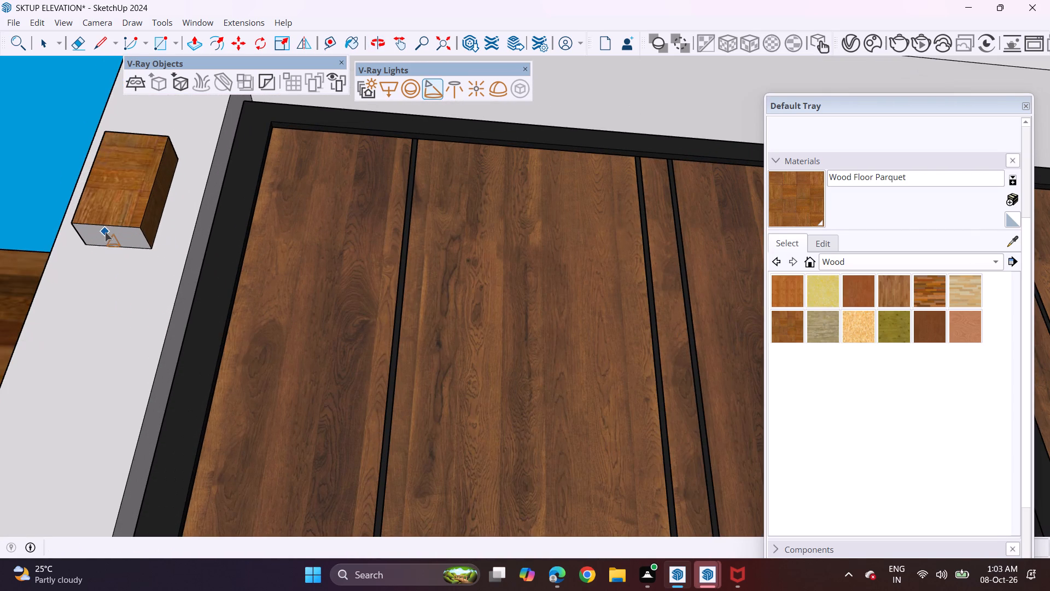
click(109, 235)
Place another V-Ray spot light at the top front edge of the left gate pillar's box.
middle_drag(171, 197, 101, 521)
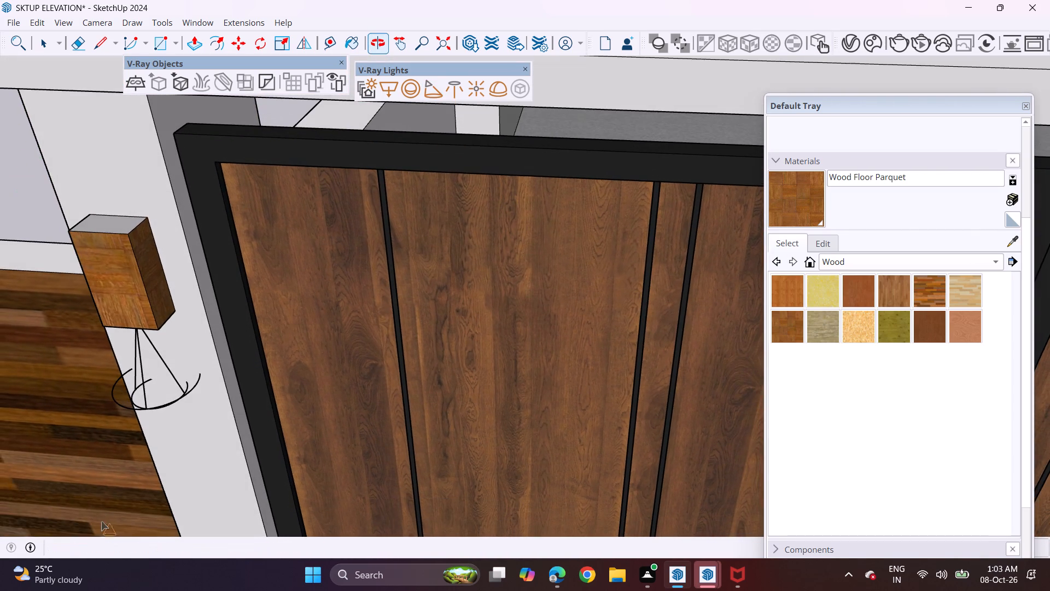
middle_drag(101, 521, 101, 533)
scroll(123, 299, down, 3)
scroll(132, 375, down, 7)
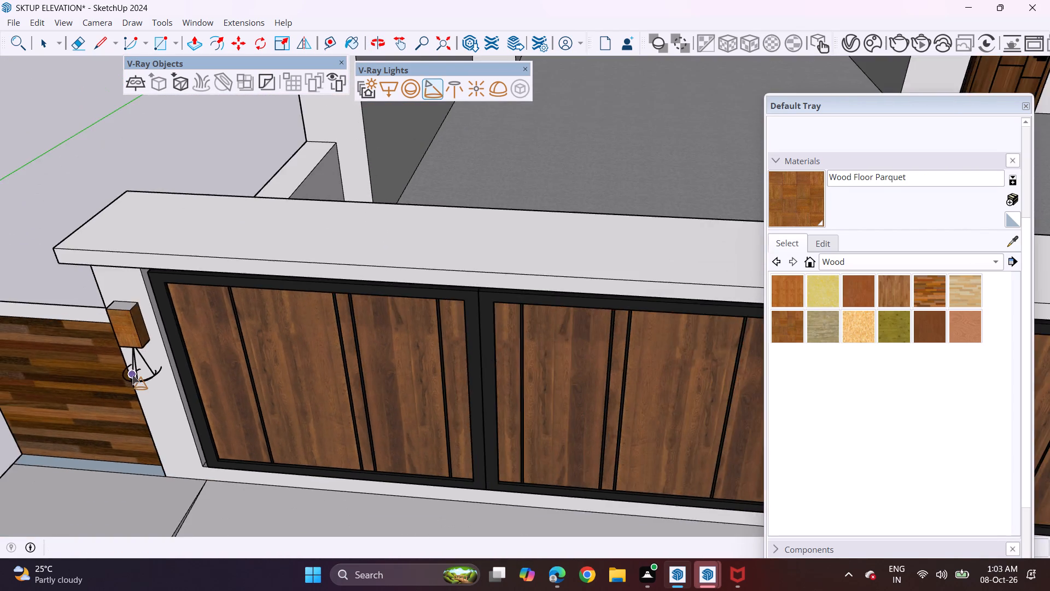
scroll(132, 375, down, 10)
scroll(124, 351, up, 4)
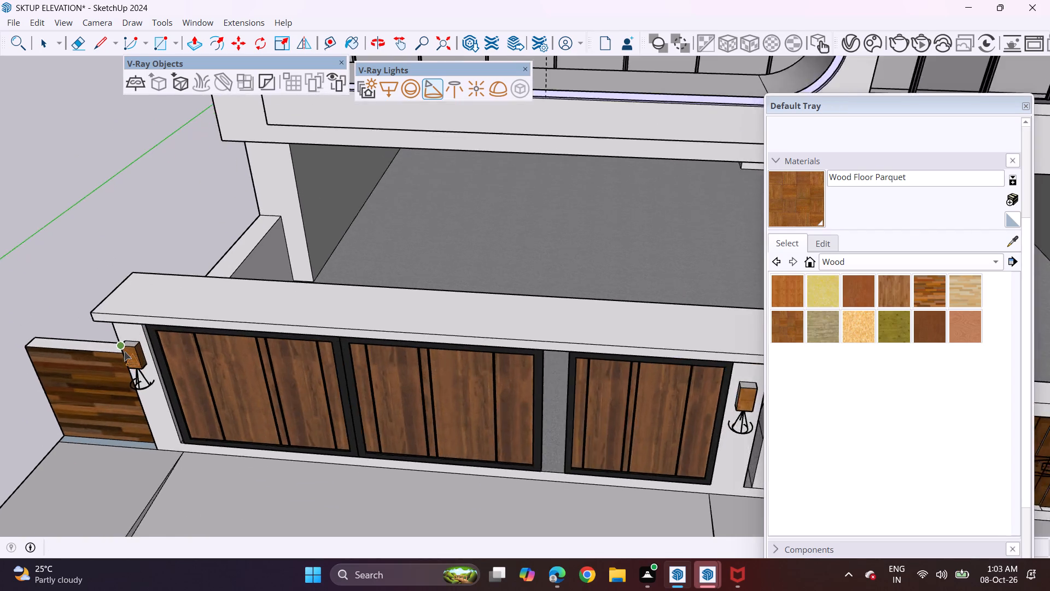
scroll(124, 351, up, 16)
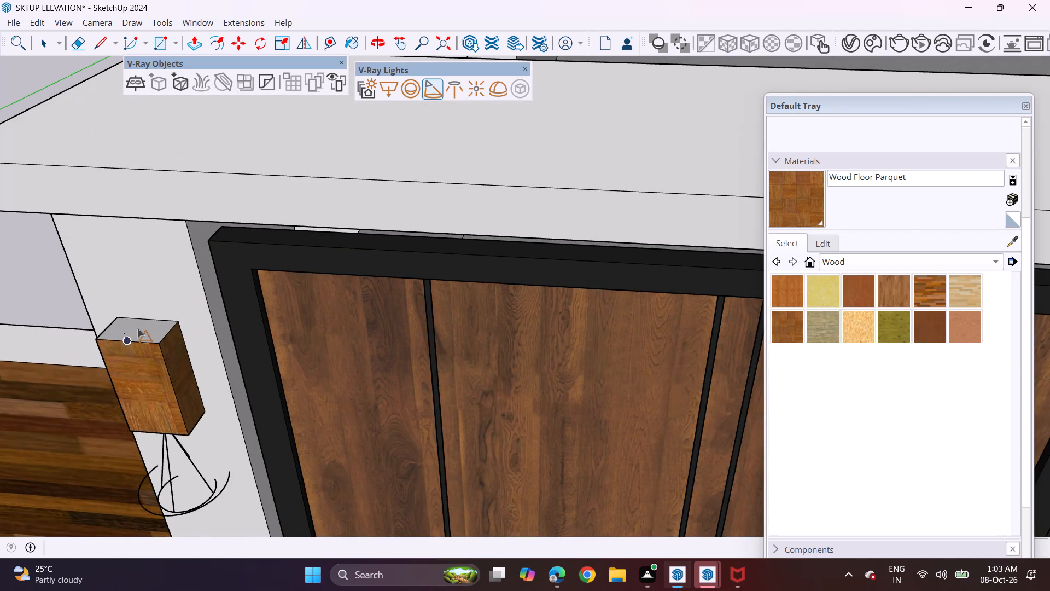
scroll(137, 328, up, 5)
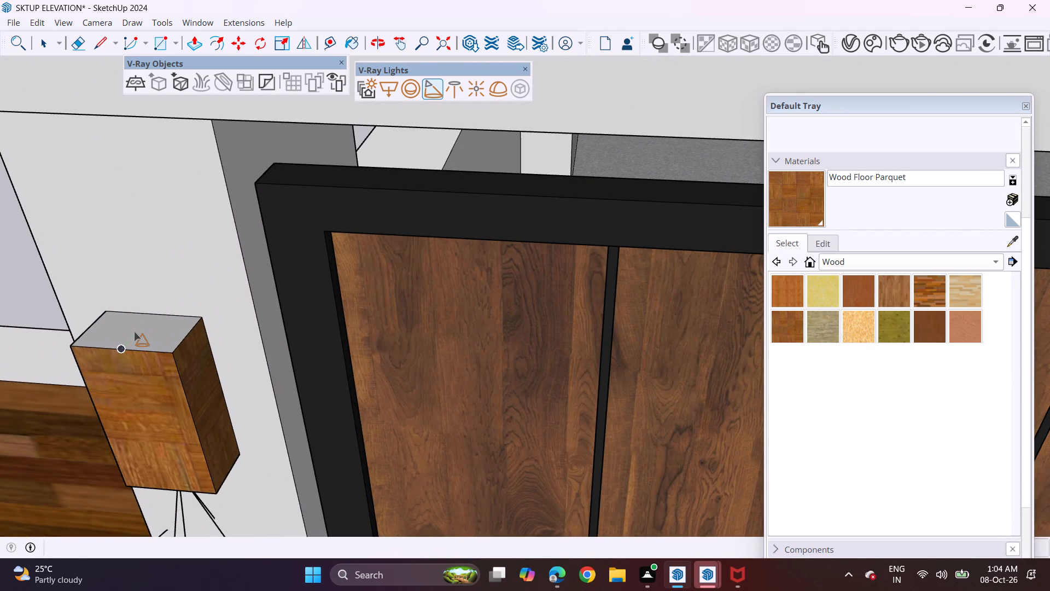
click(131, 349)
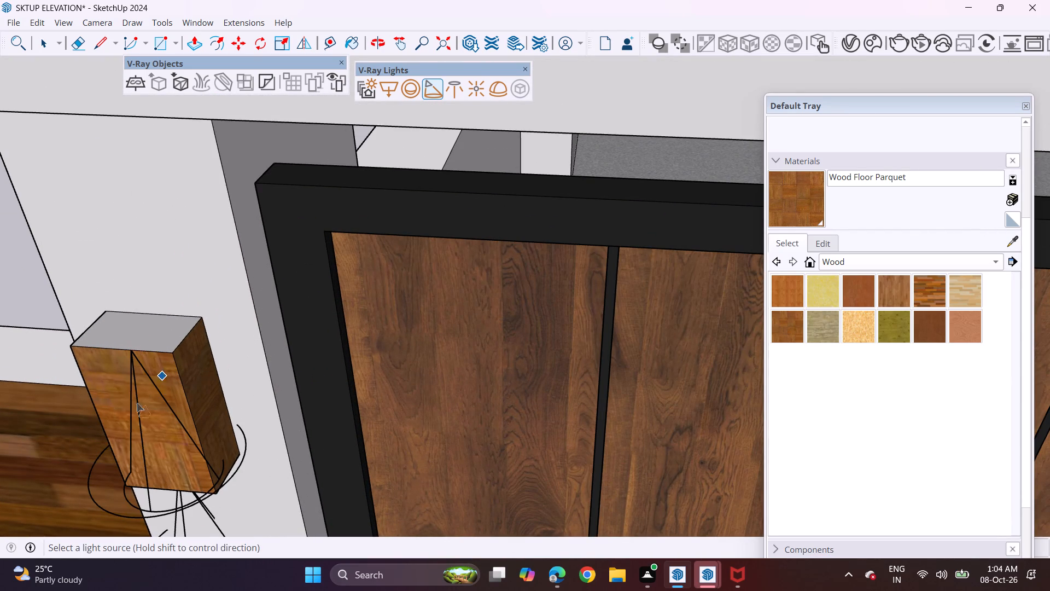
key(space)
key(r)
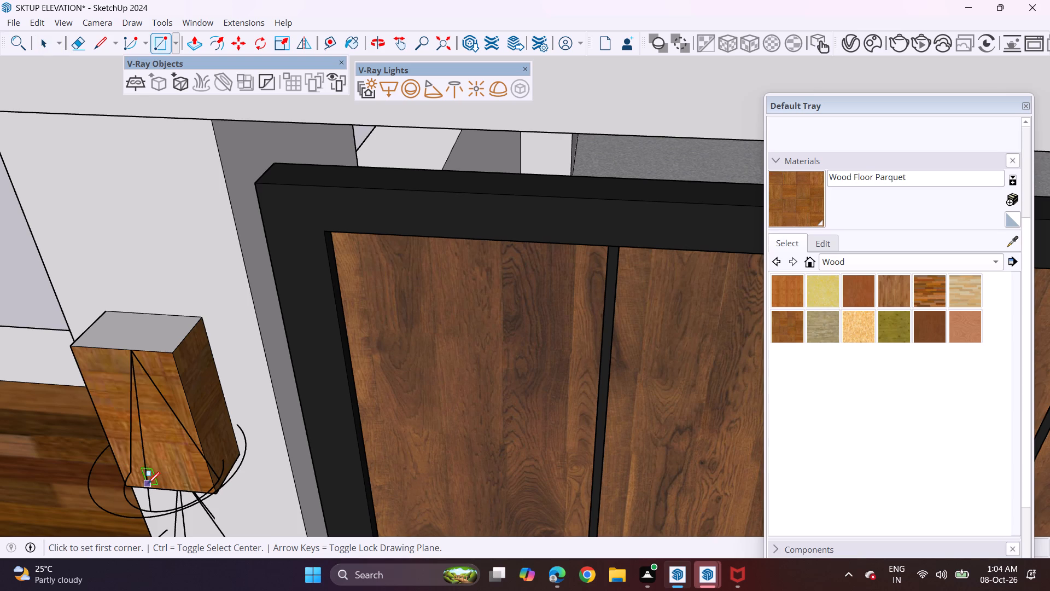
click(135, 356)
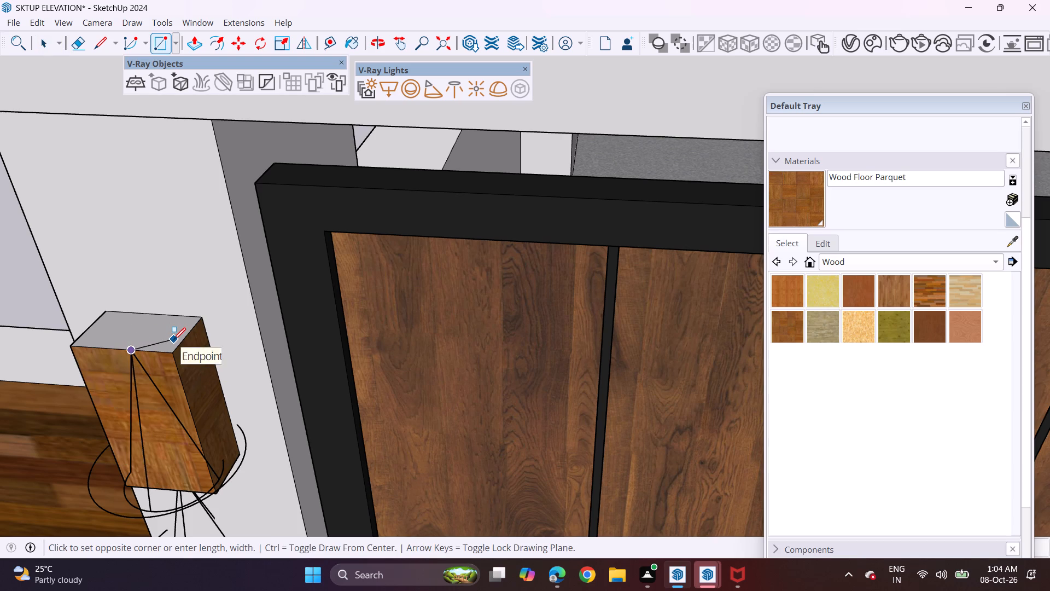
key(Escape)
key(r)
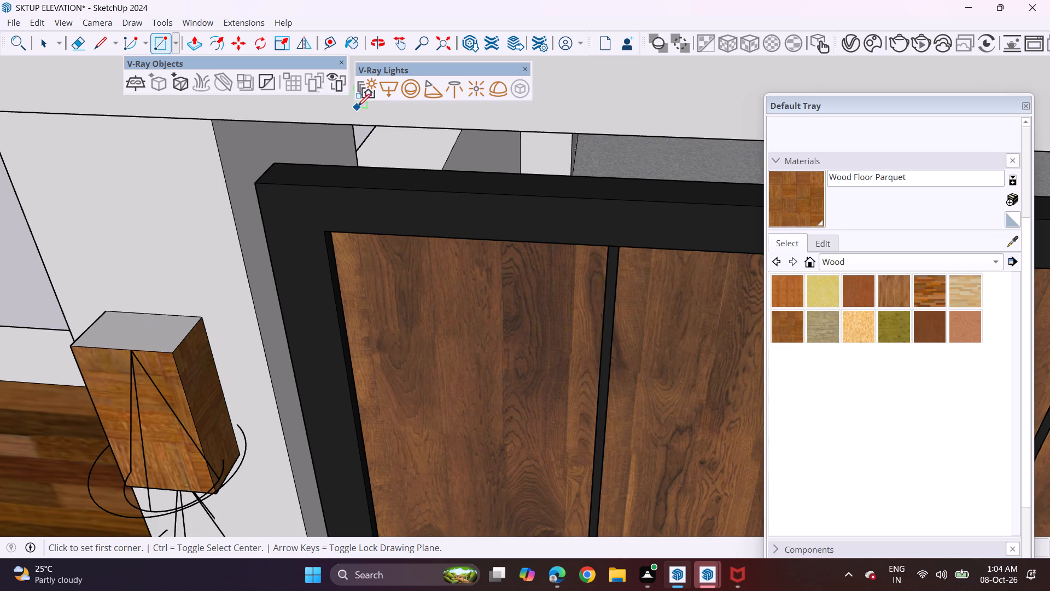
Rotate the upper spot light on the left gate pillar's box so its cone points upward.
click(262, 42)
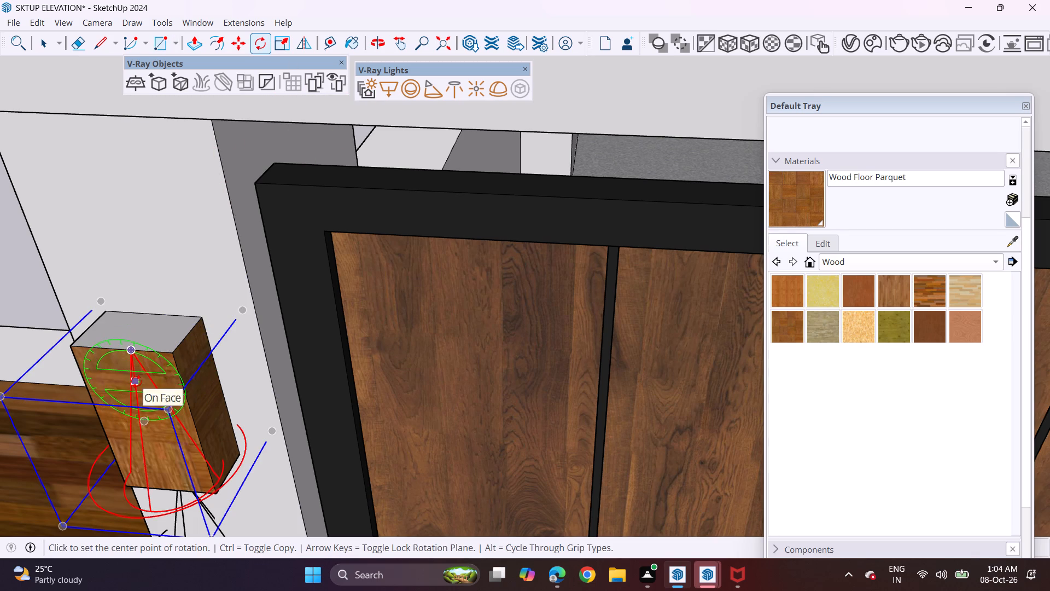
click(136, 381)
click(202, 383)
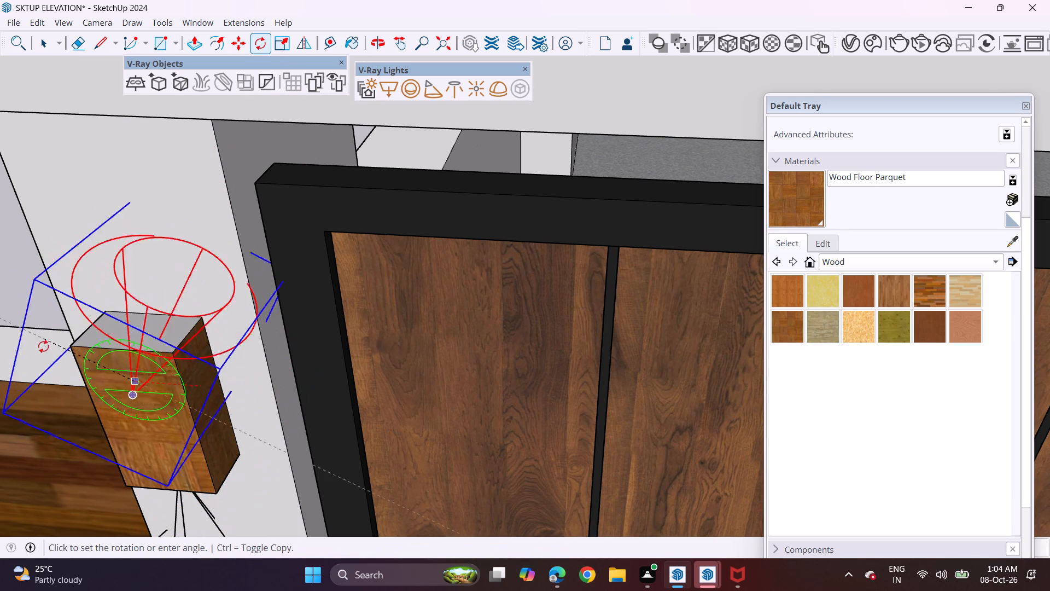
click(51, 376)
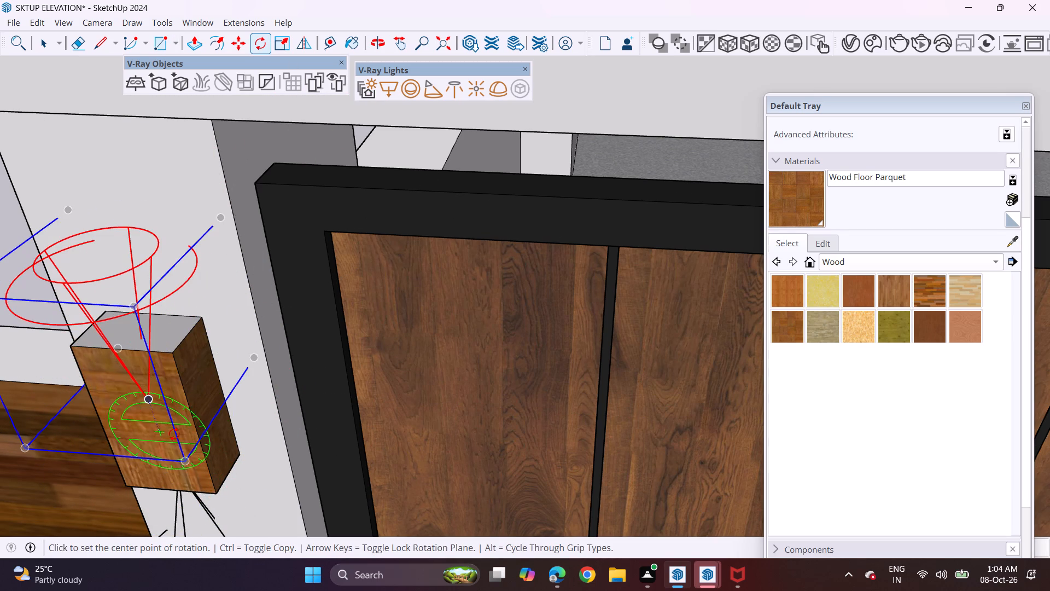
Move the upward-facing spot light from the left box's front face up to its top face.
key(space)
key(m)
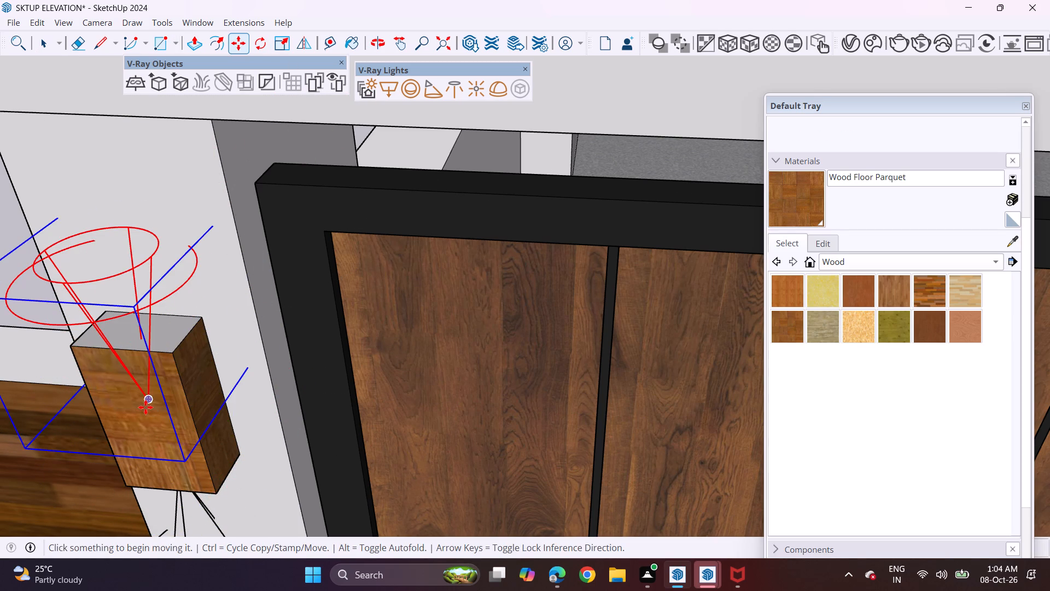
click(145, 407)
click(144, 341)
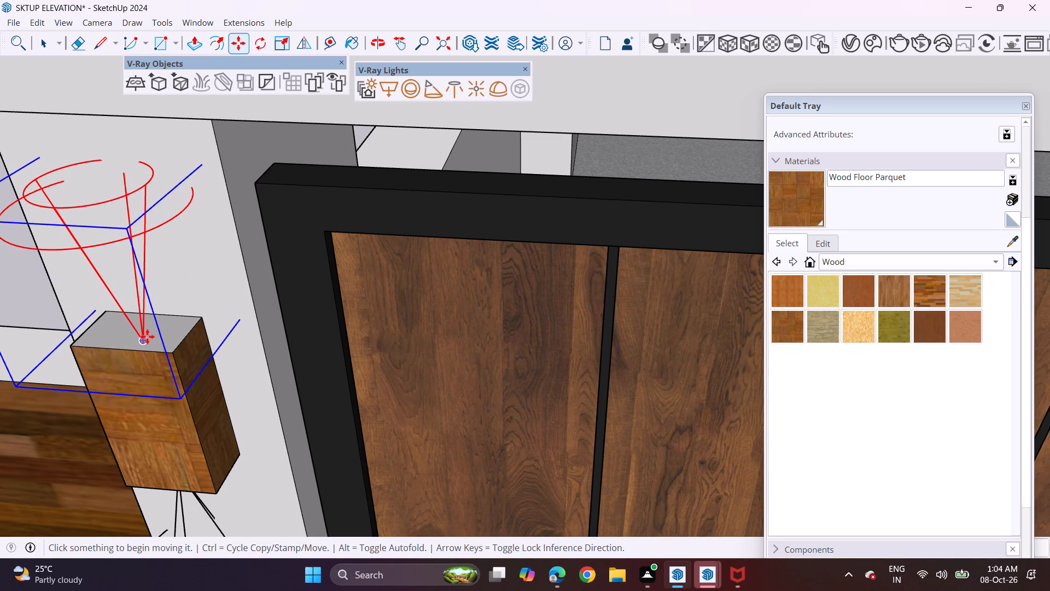
Copy the upward-facing spot light from the left gate pillar's box onto the top face of the right gate pillar's box.
click(147, 337)
scroll(267, 357, down, 12)
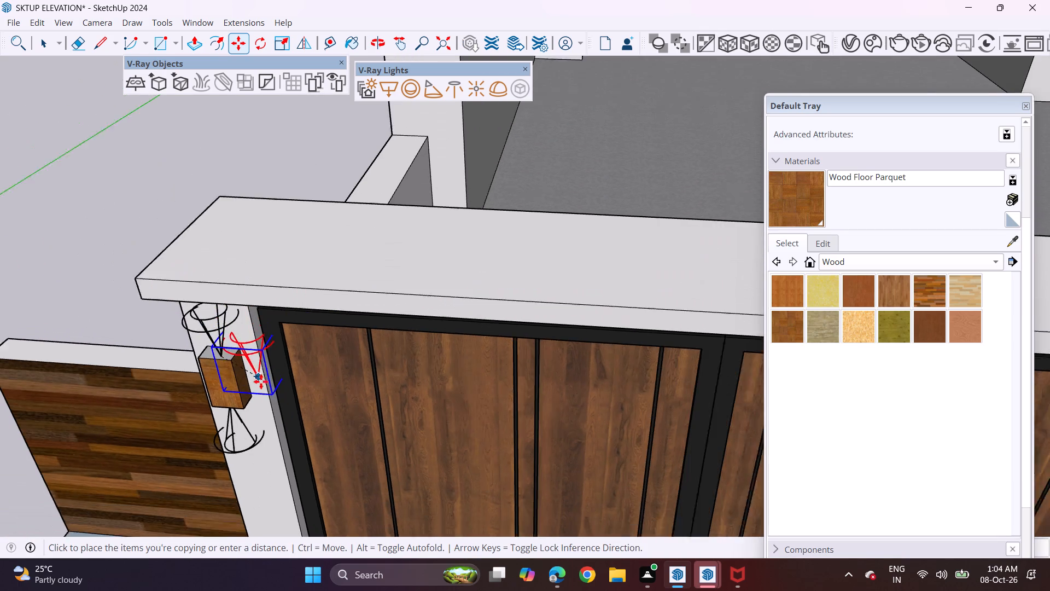
scroll(261, 381, down, 1)
shift+middle_drag(396, 431, 0, 293)
shift+middle_drag(567, 328, 217, 308)
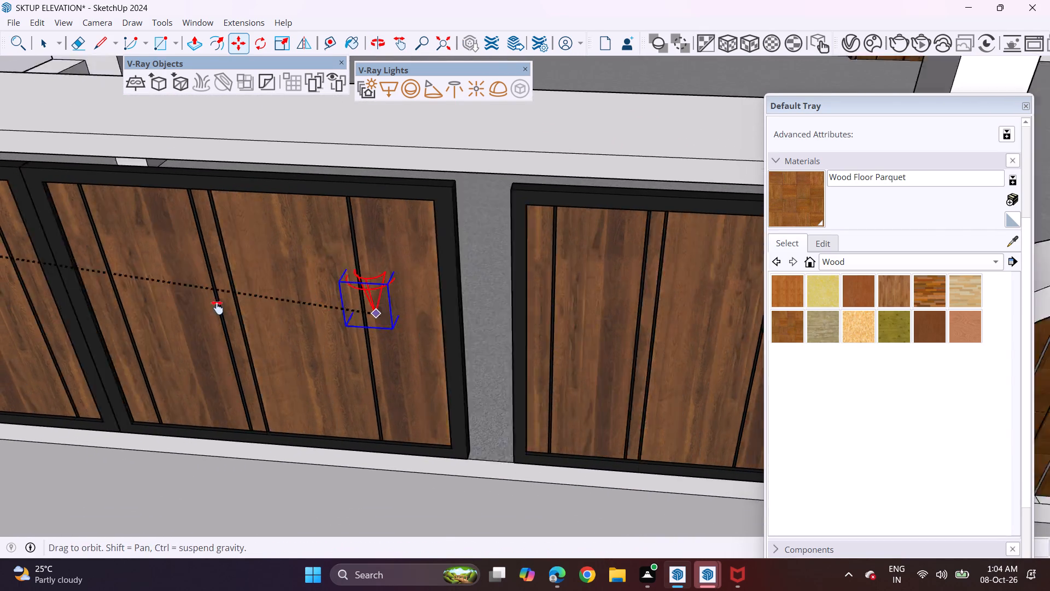
shift+middle_drag(217, 308, 0, 311)
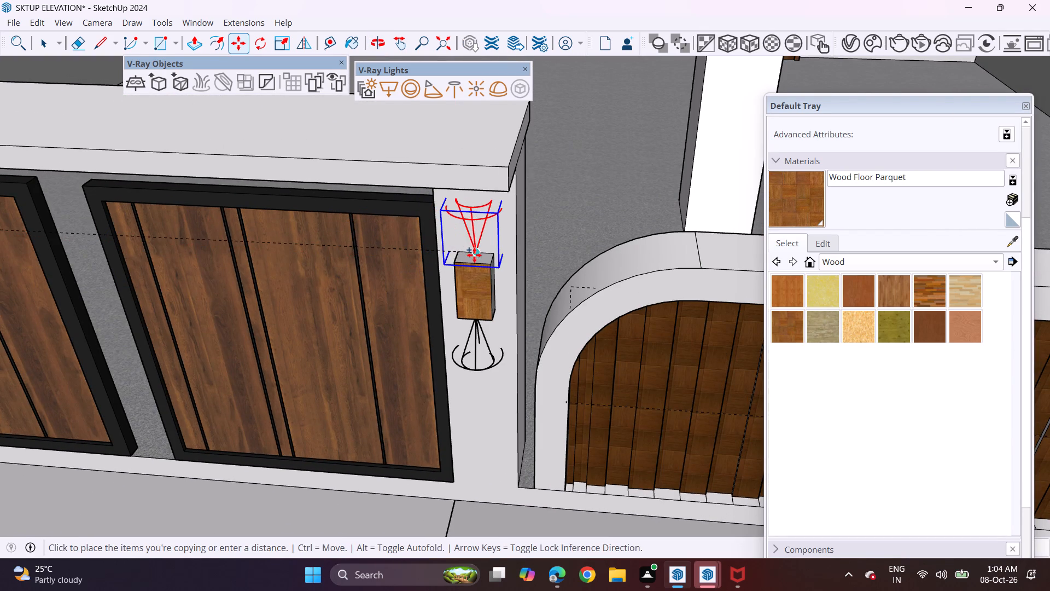
click(471, 260)
Sample Color M02 from the upper storey's front frame and paint the wall below the top opening and the balcony's back wall.
scroll(443, 326, down, 4)
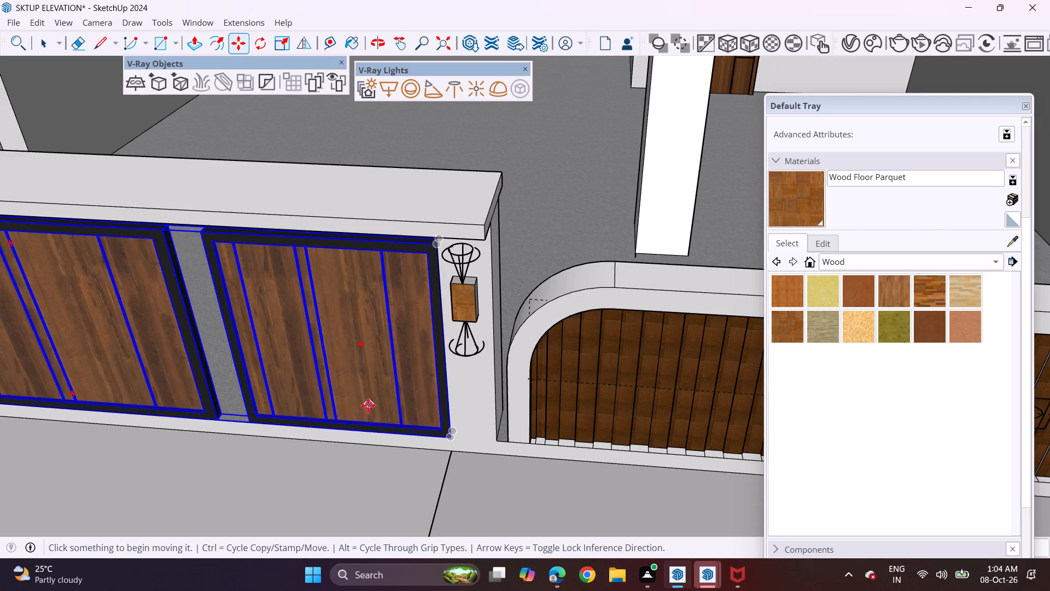
middle_drag(385, 395, 415, 340)
scroll(436, 303, down, 16)
middle_drag(406, 347, 441, 259)
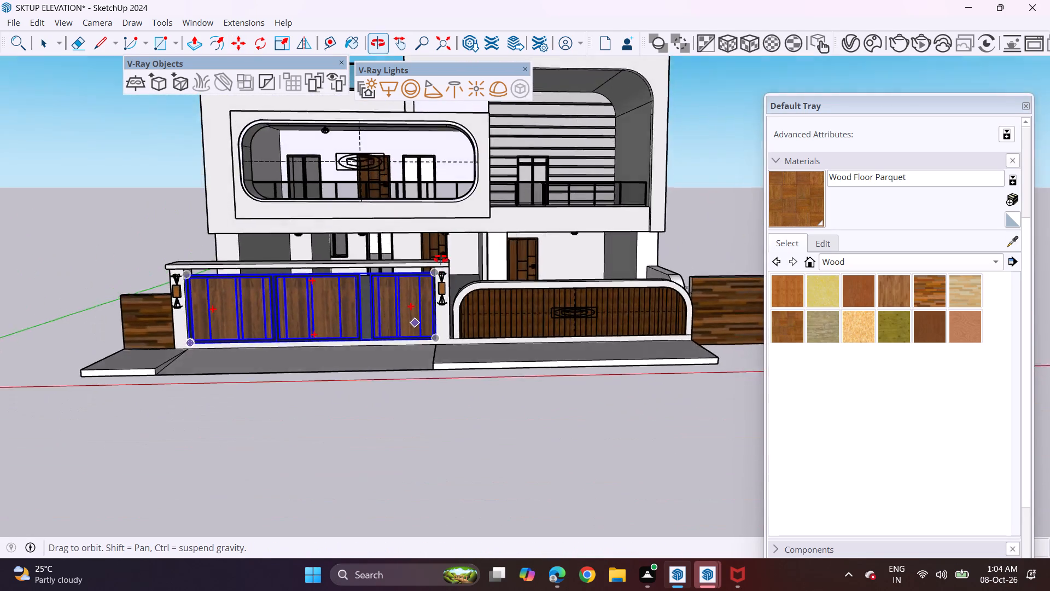
middle_drag(441, 259, 460, 286)
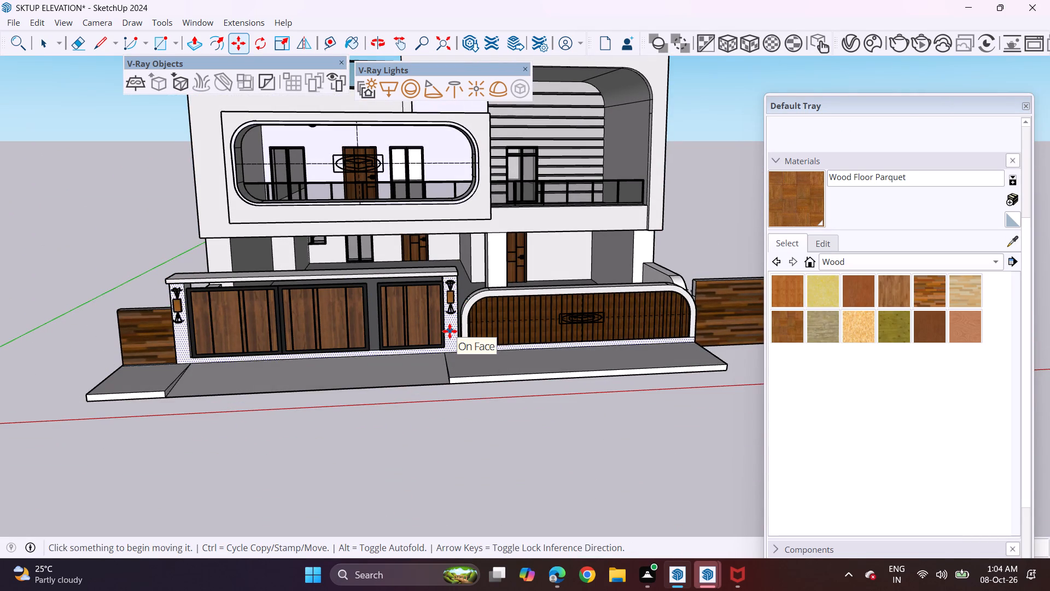
scroll(500, 312, down, 3)
middle_drag(510, 302, 465, 273)
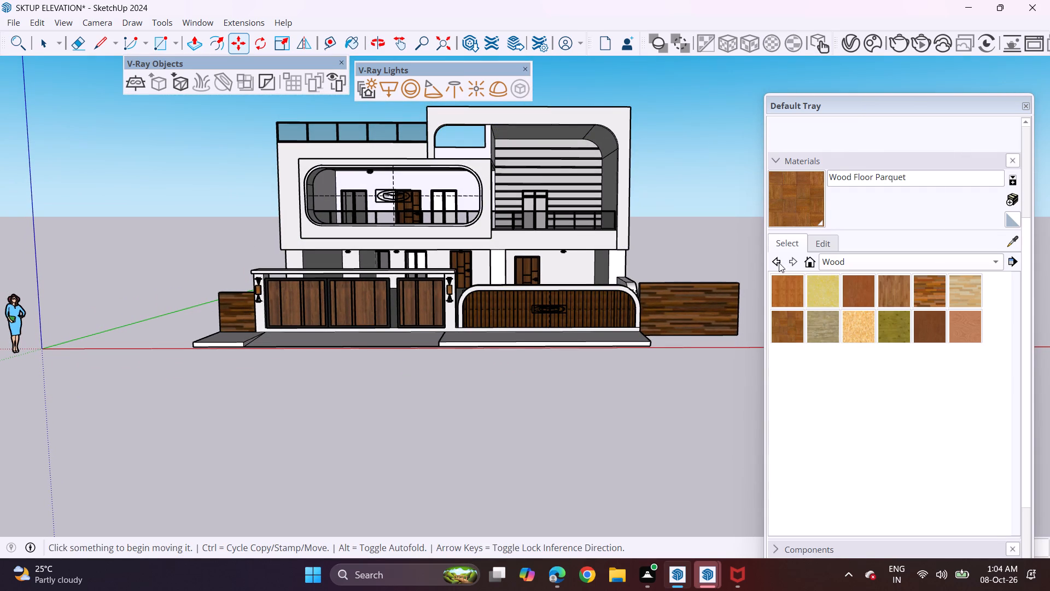
click(1010, 246)
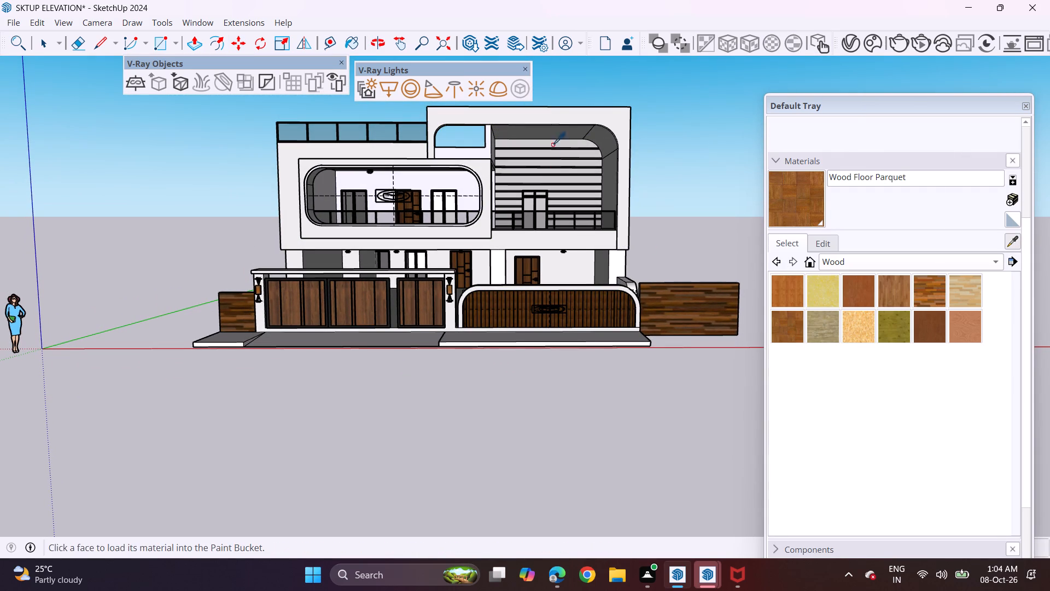
click(510, 115)
scroll(474, 148, up, 4)
click(465, 160)
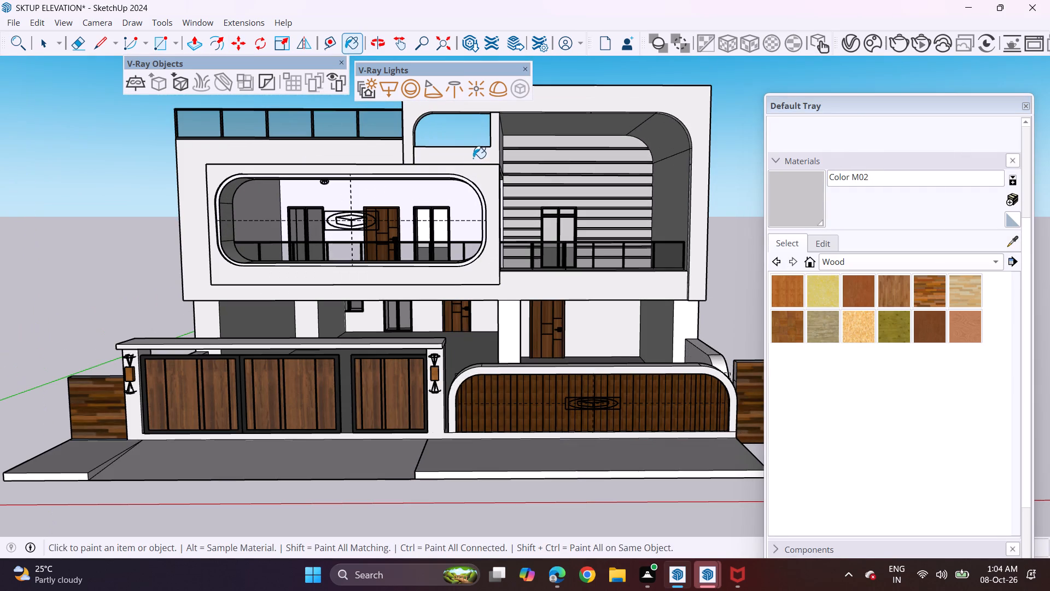
middle_drag(430, 157, 439, 179)
middle_drag(484, 178, 349, 171)
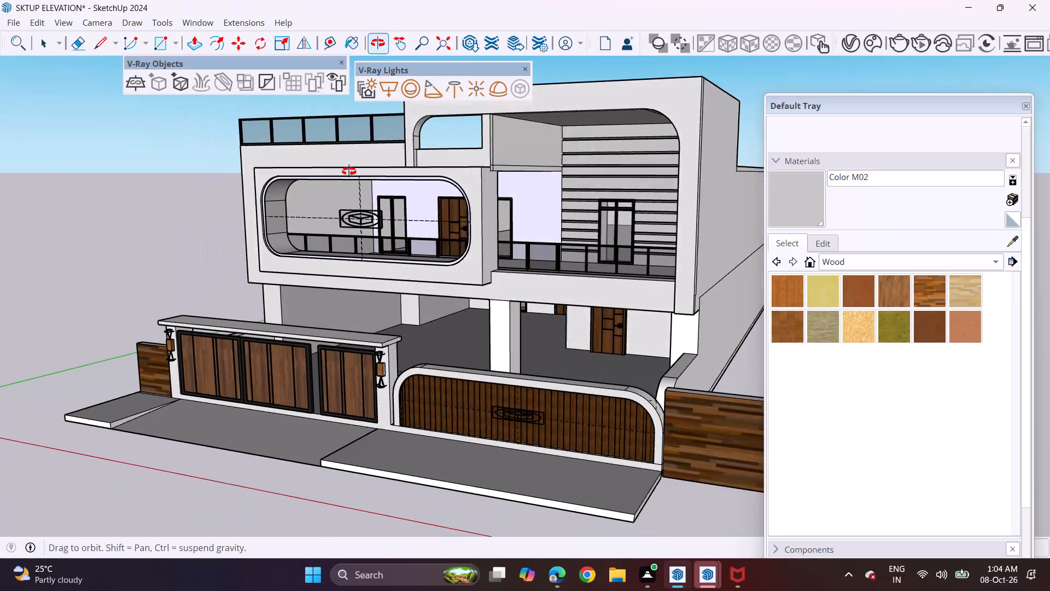
middle_drag(349, 171, 351, 175)
click(551, 200)
Paint the ground-floor pillars beneath the balcony with Color M02.
middle_drag(439, 226, 520, 185)
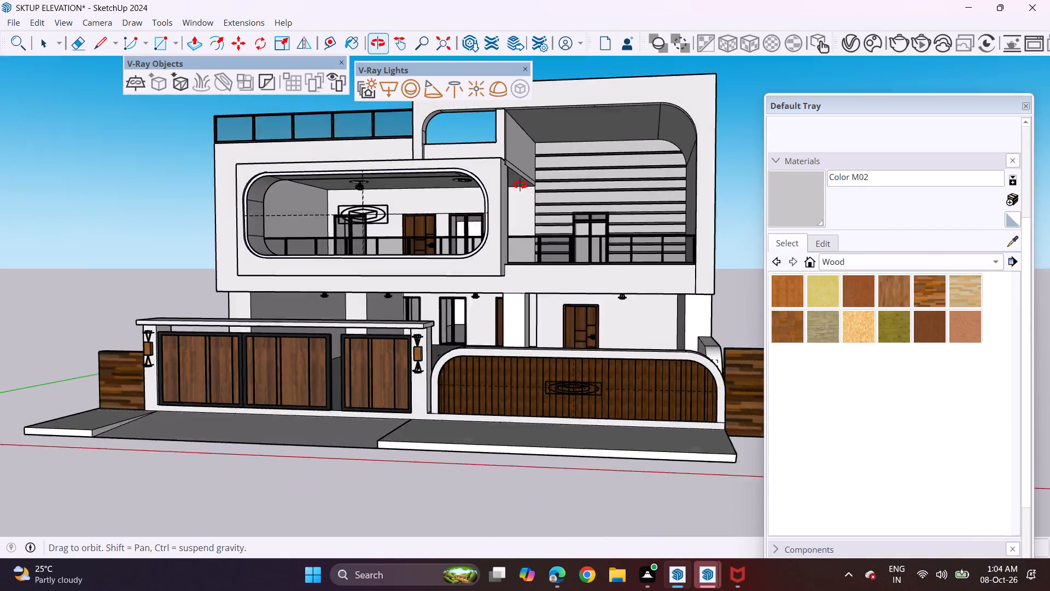
middle_drag(520, 185, 542, 187)
click(522, 317)
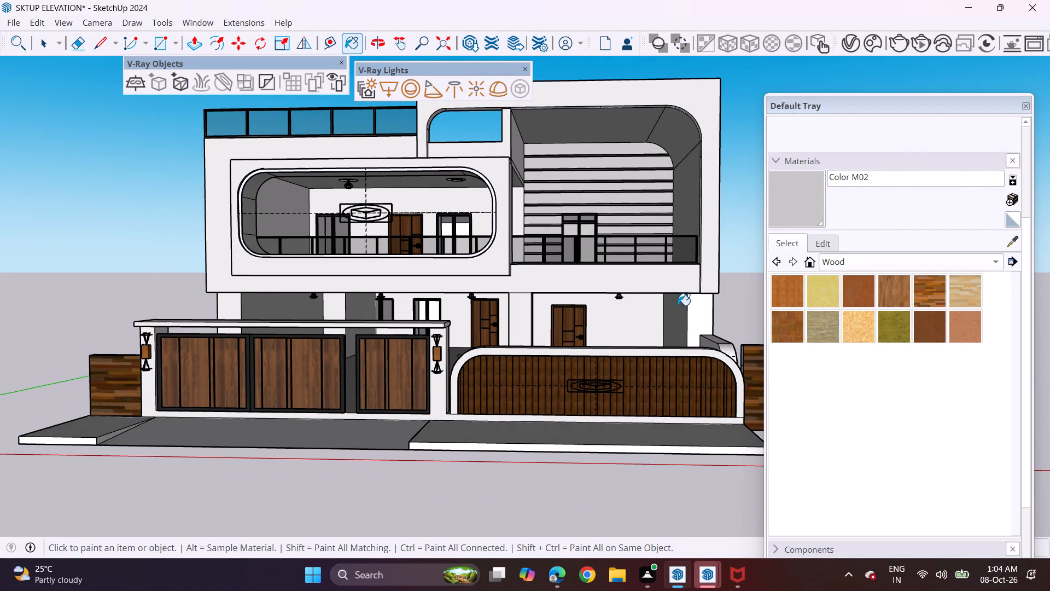
click(695, 320)
click(227, 306)
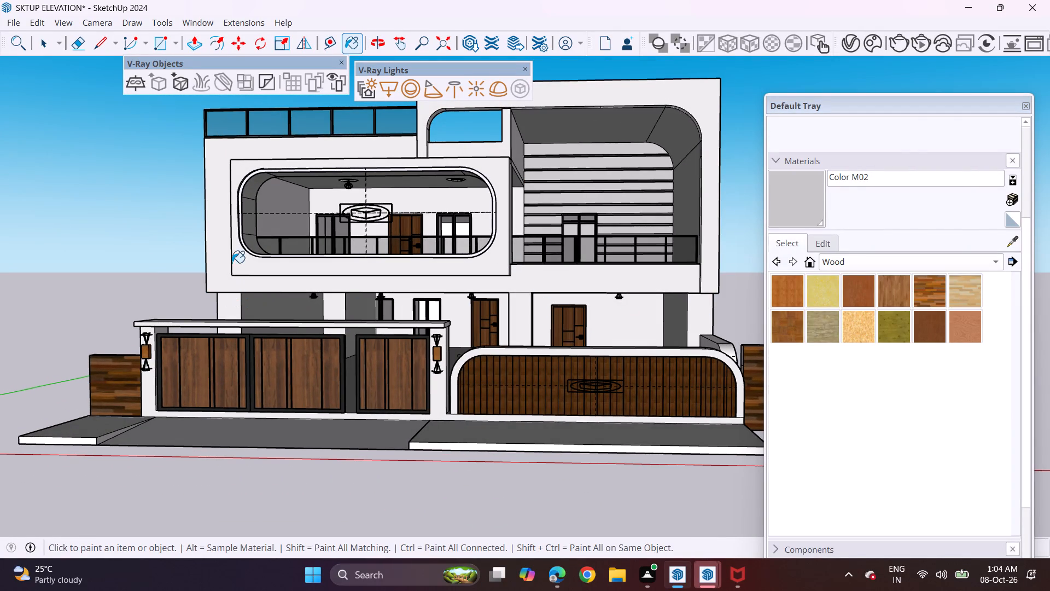
Paint the upper storey's outer wall, projecting balcony surround and top opening's frame faces with Color M02.
click(213, 261)
click(235, 253)
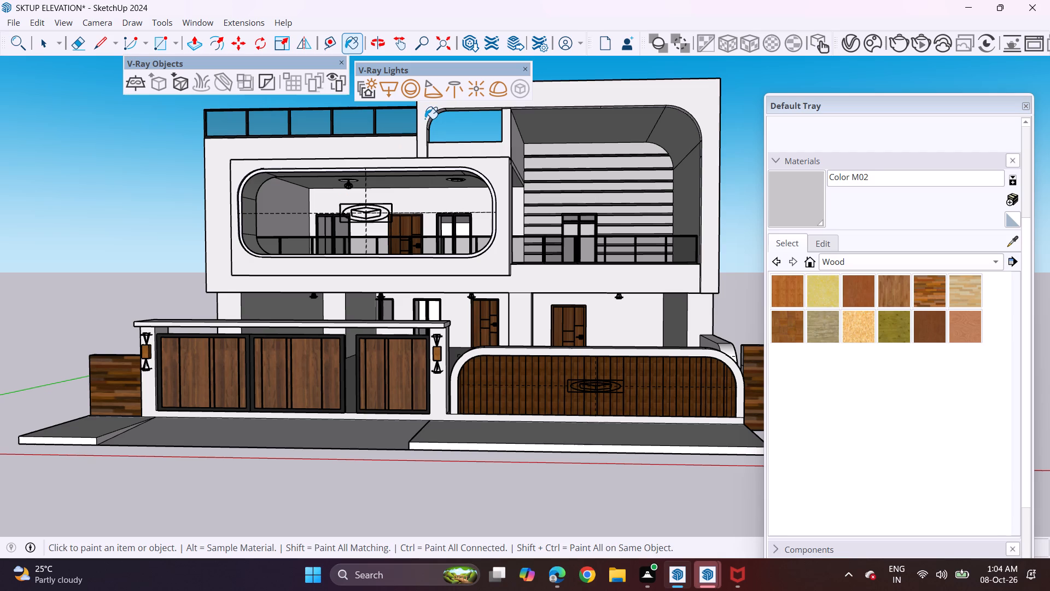
click(425, 119)
click(521, 131)
click(516, 147)
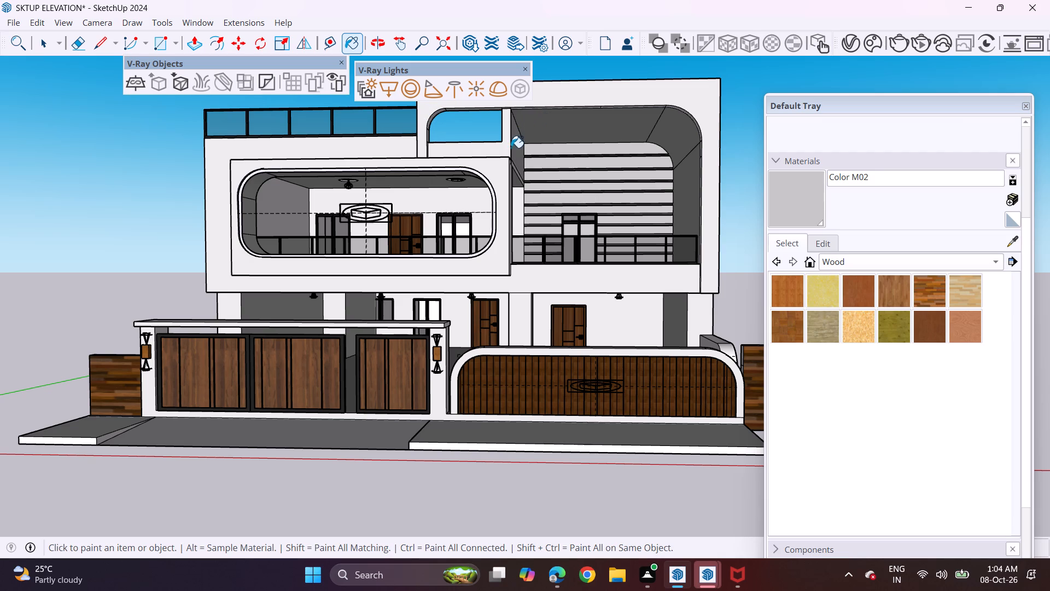
click(503, 148)
click(503, 173)
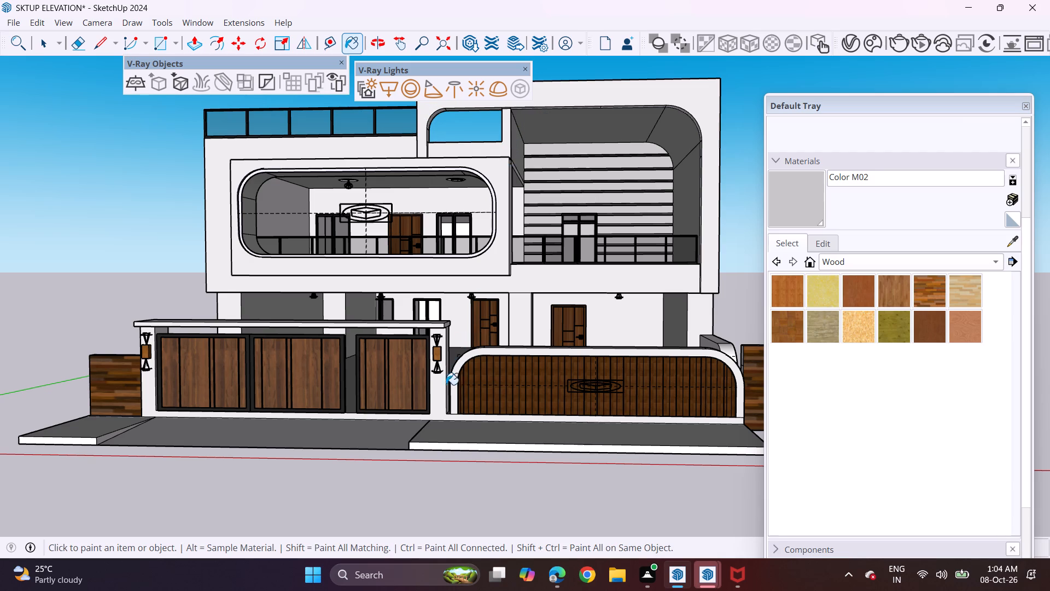
Paint the right gate pillar and the adjoining curved boundary wall frame with Color M02.
click(441, 395)
click(456, 375)
In the V-Ray Asset Editor, set Mesh Light's colour to warm orange, about R 0.886, G 0.598, B 0.255.
scroll(369, 354, down, 3)
middle_drag(403, 350, 474, 347)
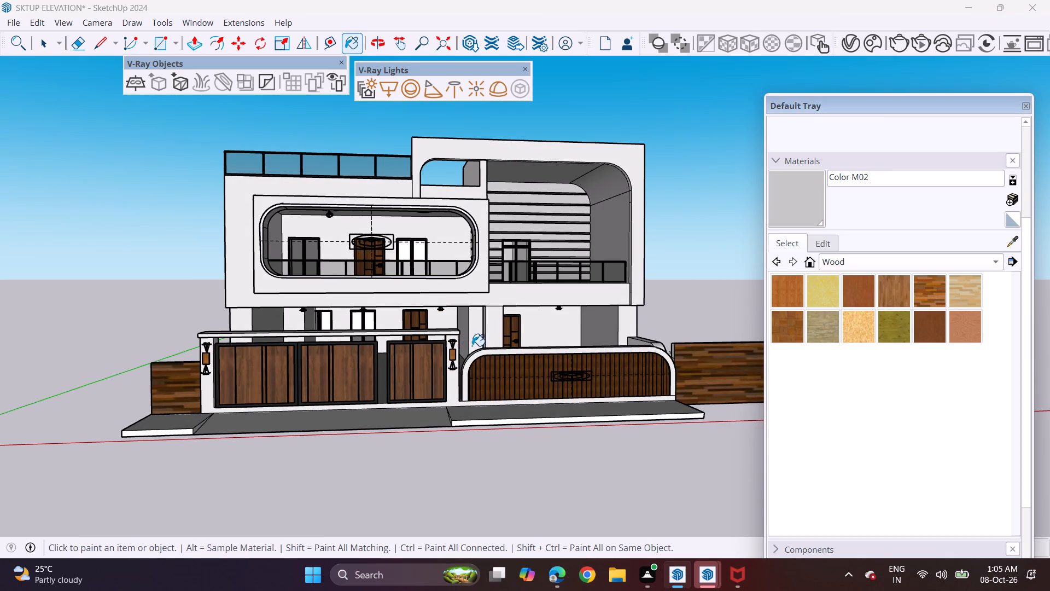
shift+middle_drag(474, 345, 389, 356)
middle_drag(328, 362, 291, 362)
middle_drag(292, 310, 352, 327)
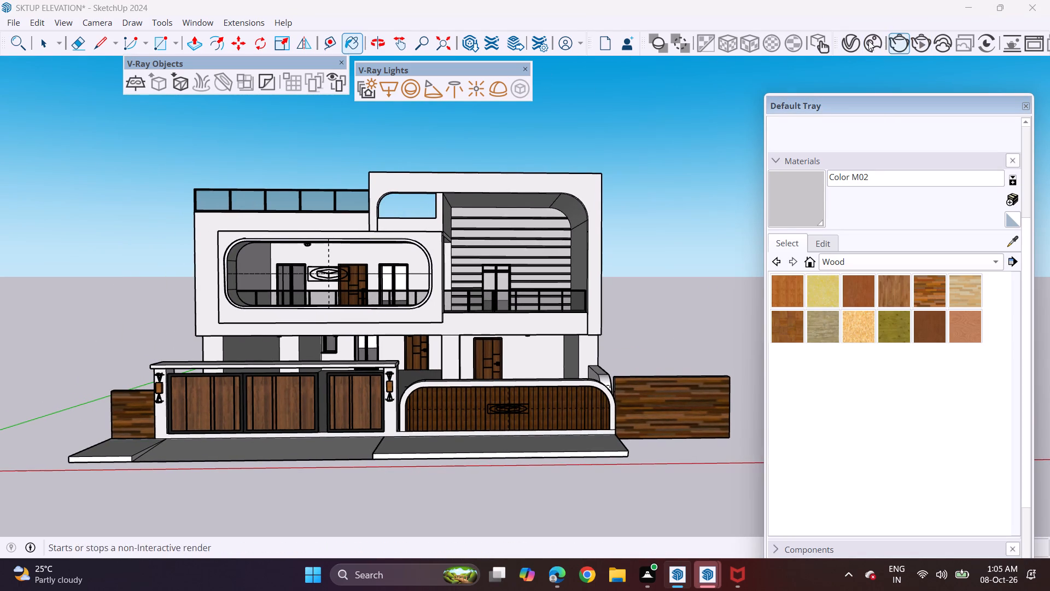
click(854, 44)
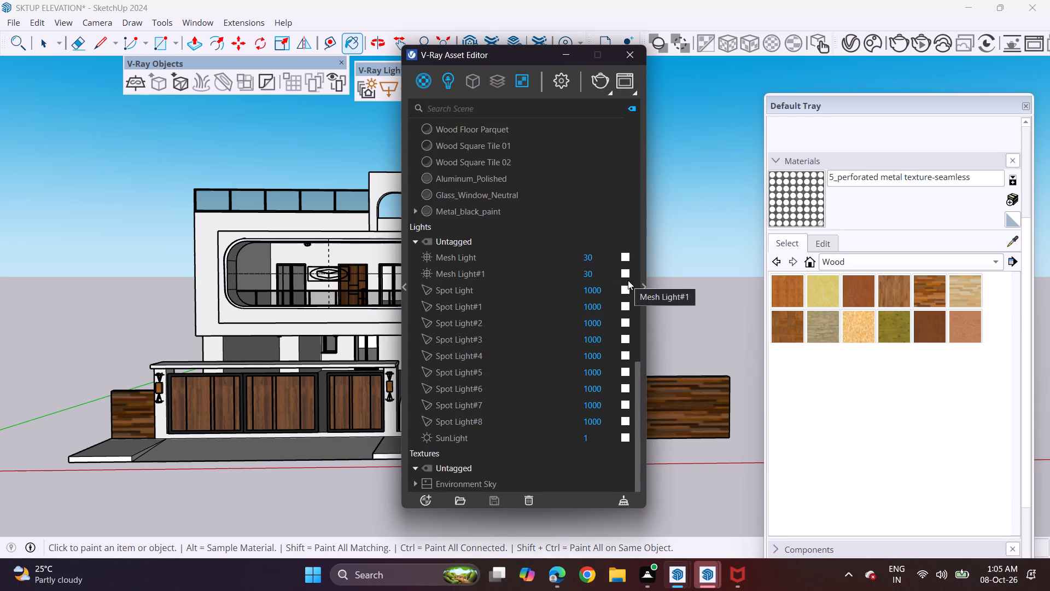
click(624, 260)
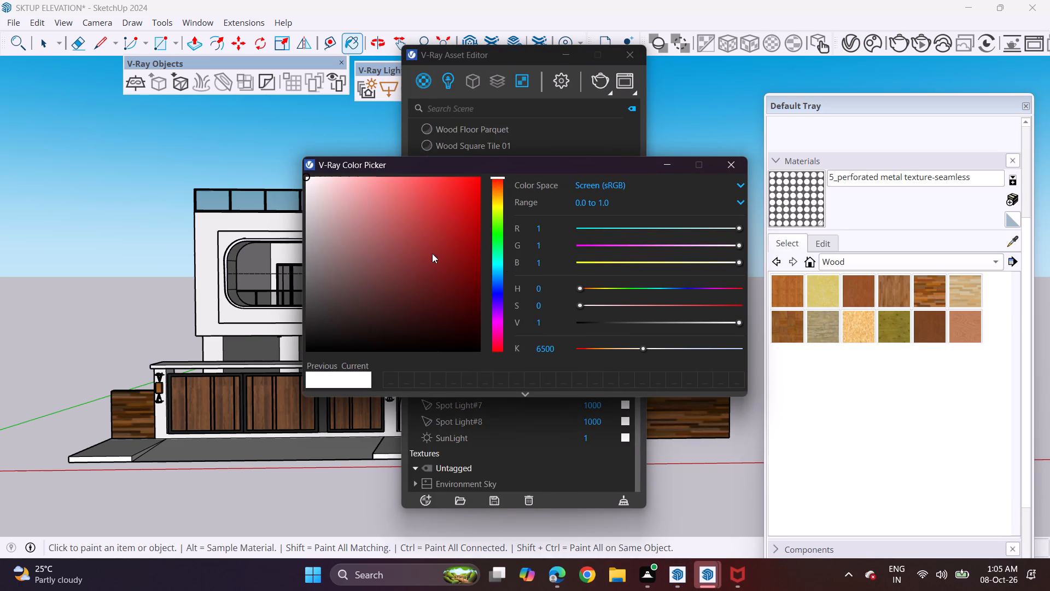
drag(492, 195, 495, 204)
click(495, 204)
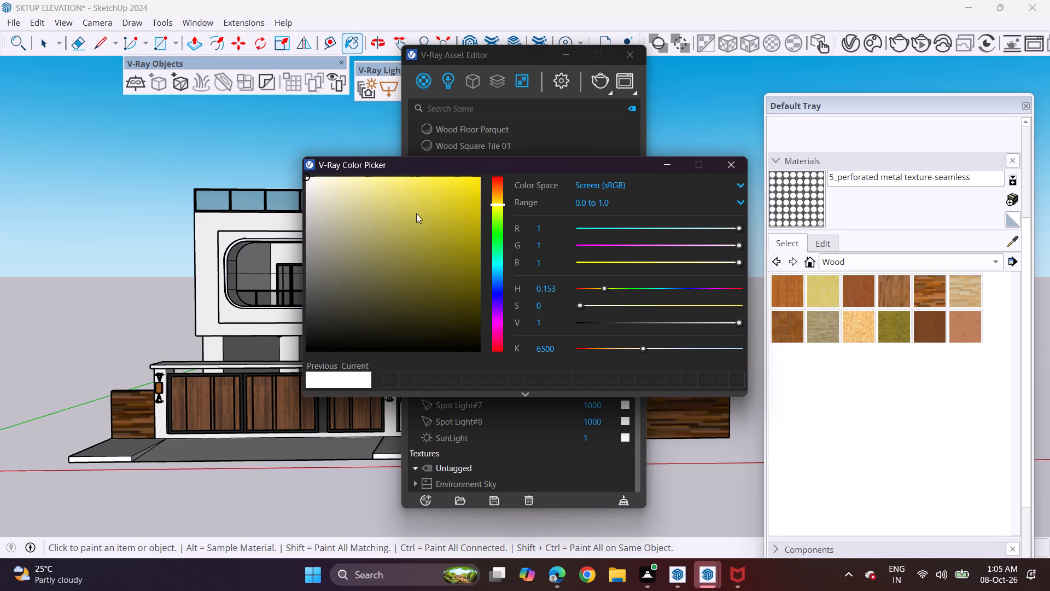
click(496, 196)
click(398, 195)
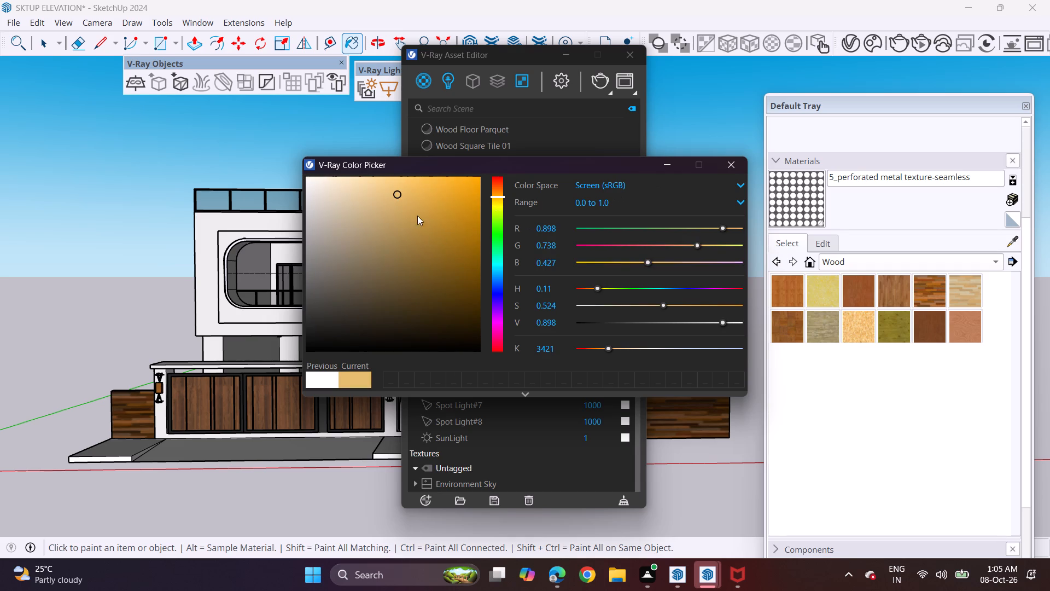
click(400, 190)
click(402, 198)
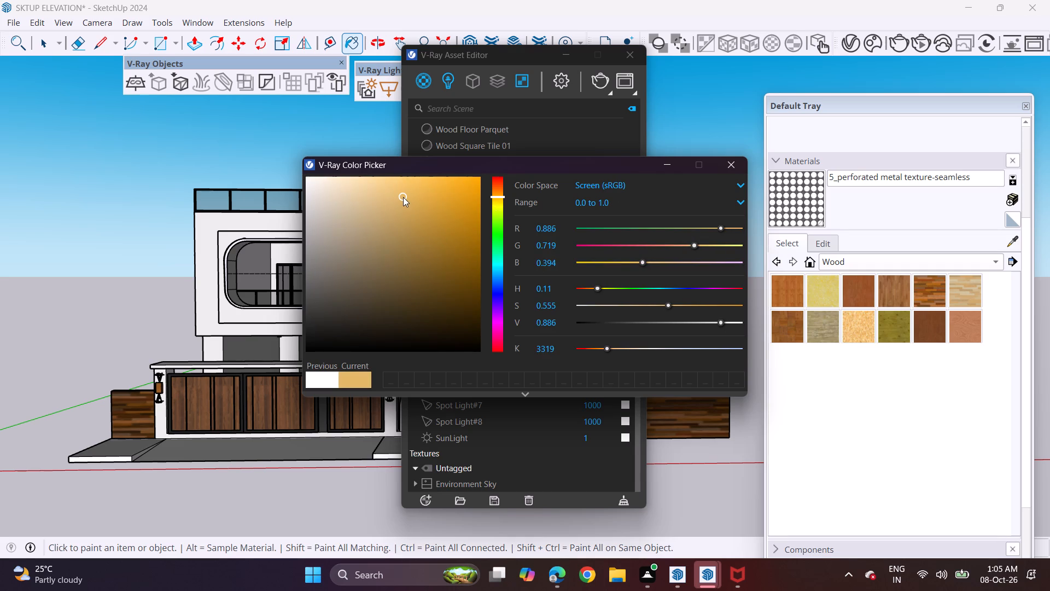
click(409, 209)
click(423, 202)
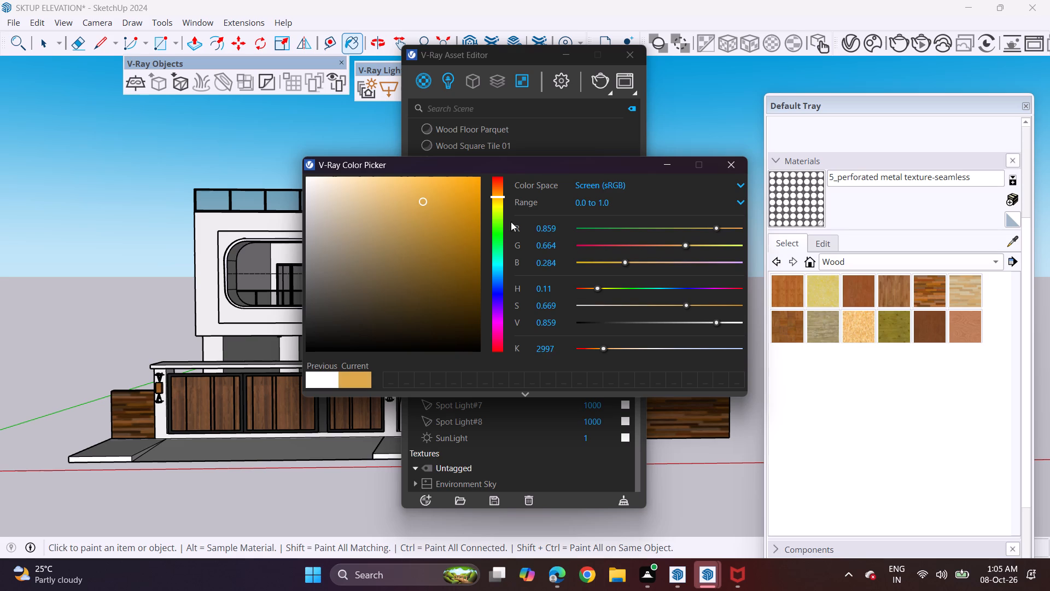
drag(495, 196, 500, 195)
drag(500, 195, 501, 193)
click(678, 113)
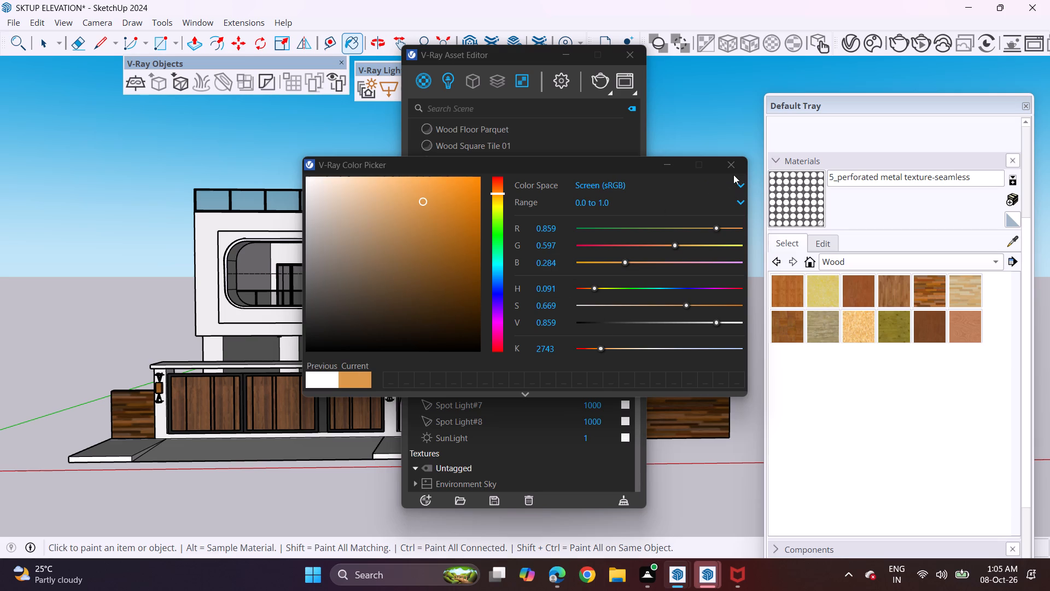
click(417, 200)
click(431, 197)
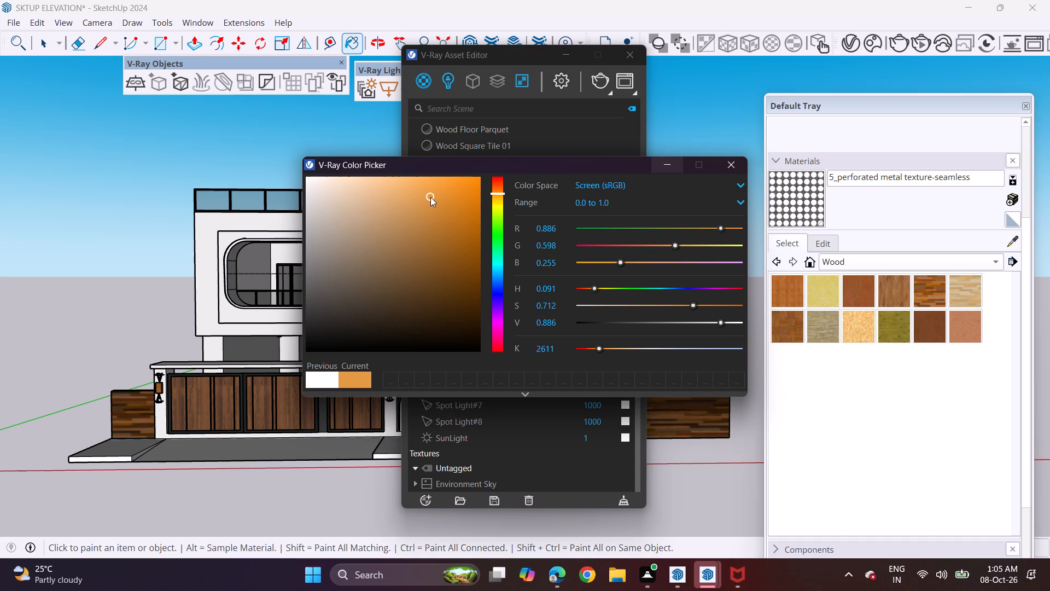
click(727, 172)
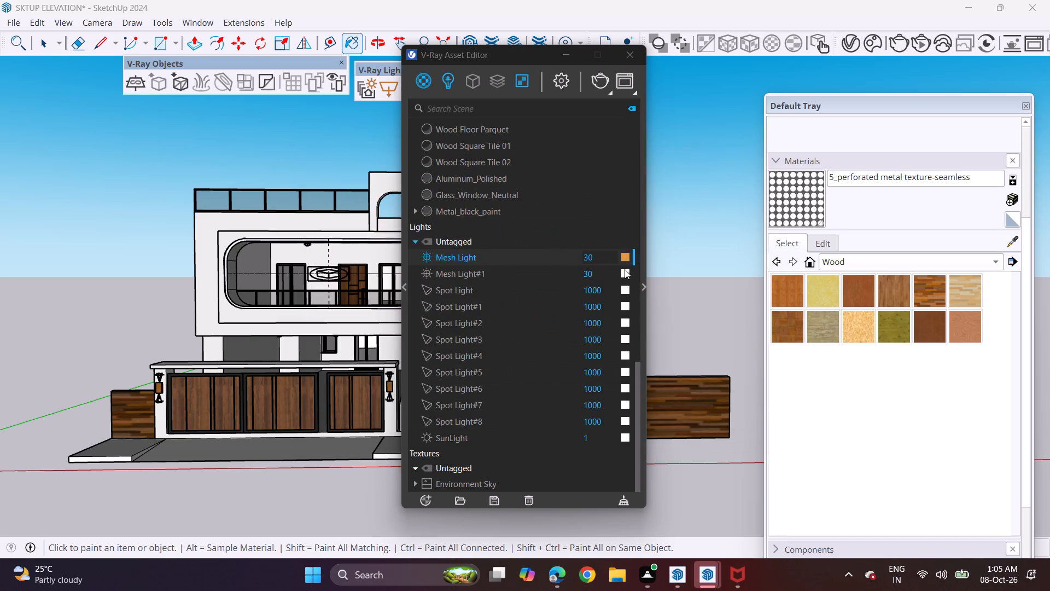
Set Mesh Light#1's colour to a similar warm orange, about R 0.835, G 0.626, B 0.257.
click(625, 269)
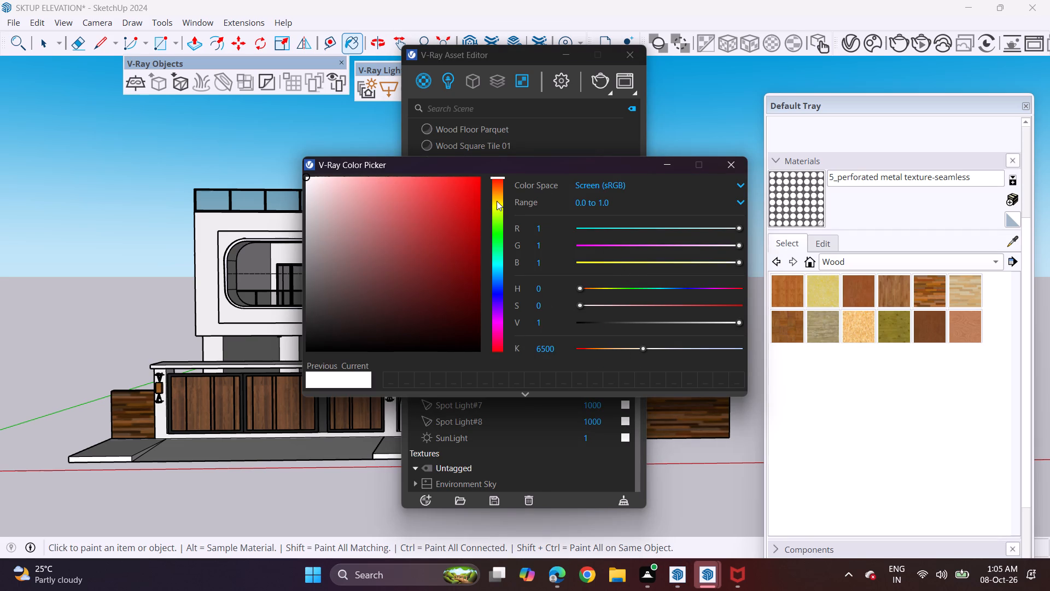
click(498, 205)
click(498, 195)
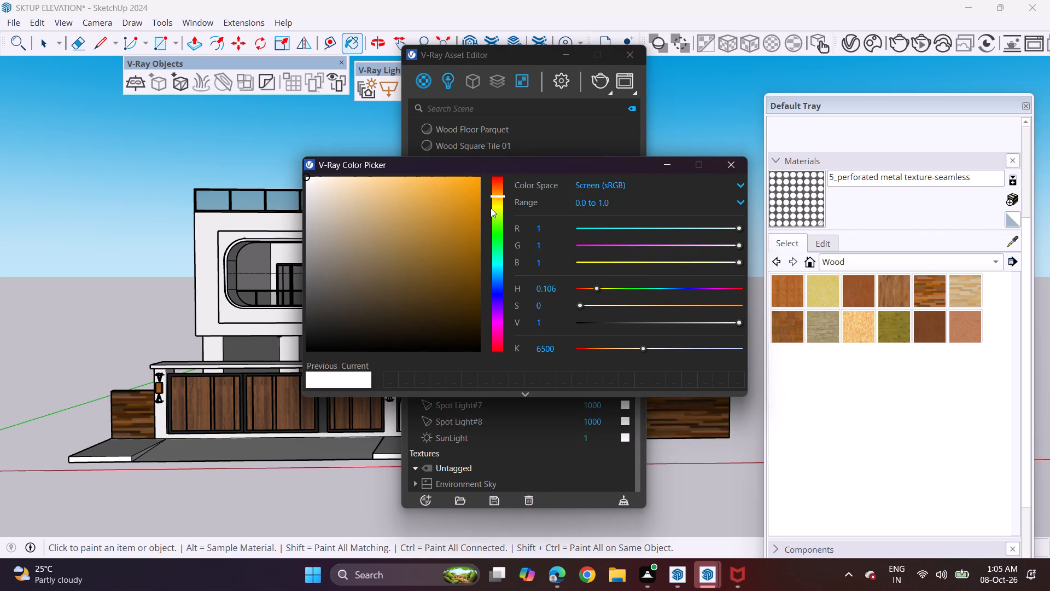
click(427, 206)
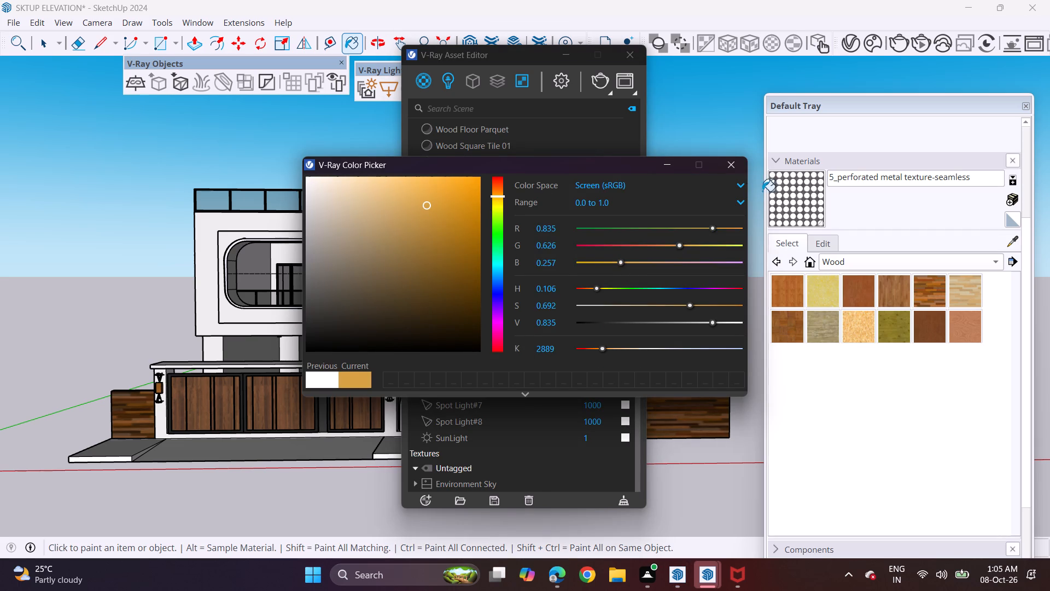
click(731, 164)
Set Spot Light's colour to warm orange, about R 0.804, G 0.563, B 0.276.
click(625, 284)
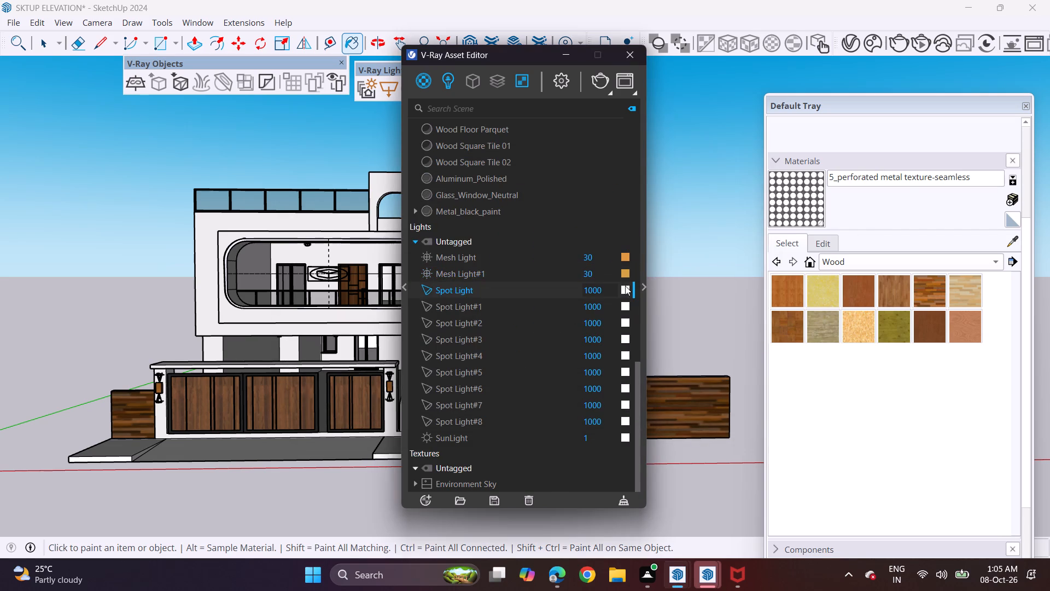
click(626, 287)
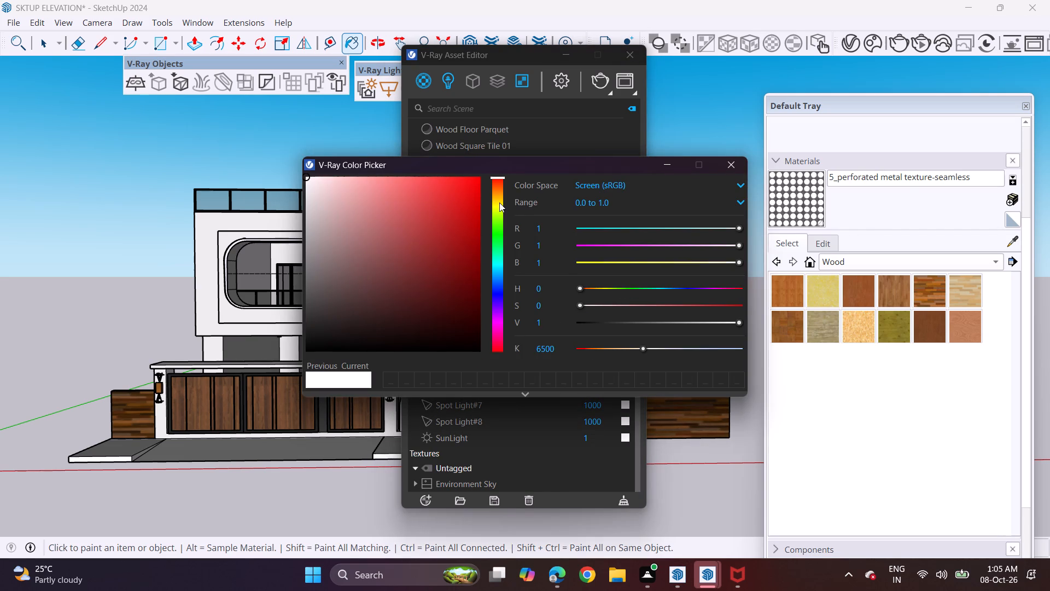
click(499, 202)
click(494, 208)
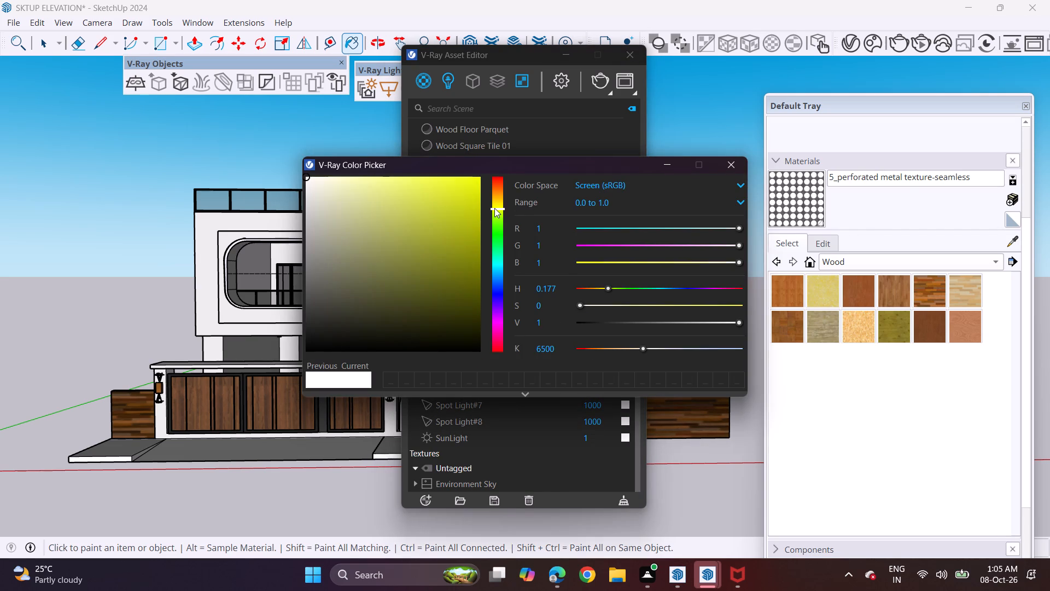
click(494, 192)
click(421, 211)
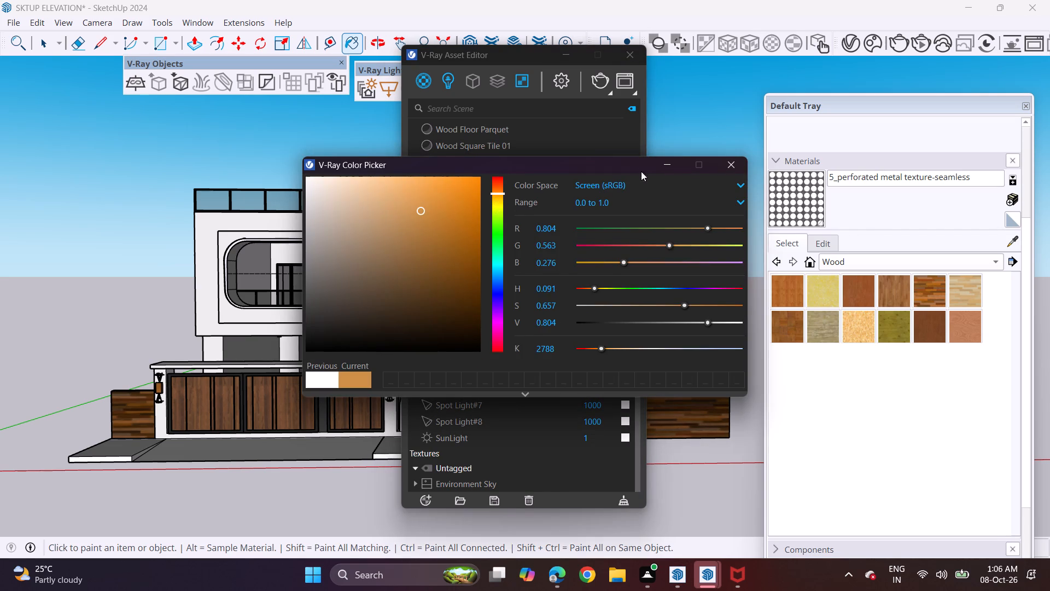
click(720, 161)
Set Spot Light#1's colour to warm orange, about R 0.882, G 0.619, B 0.306.
click(625, 303)
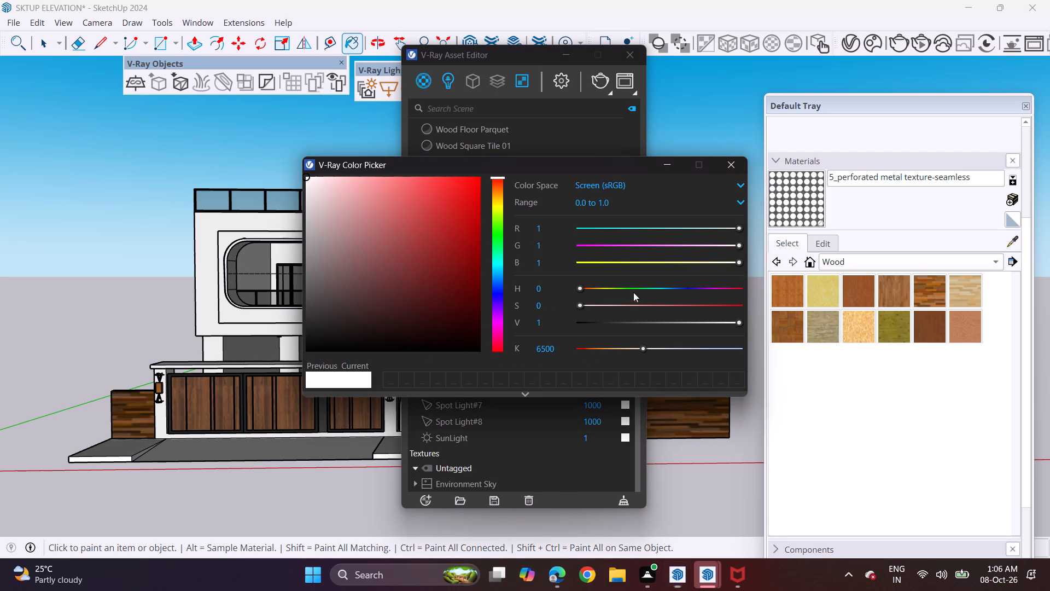
click(499, 202)
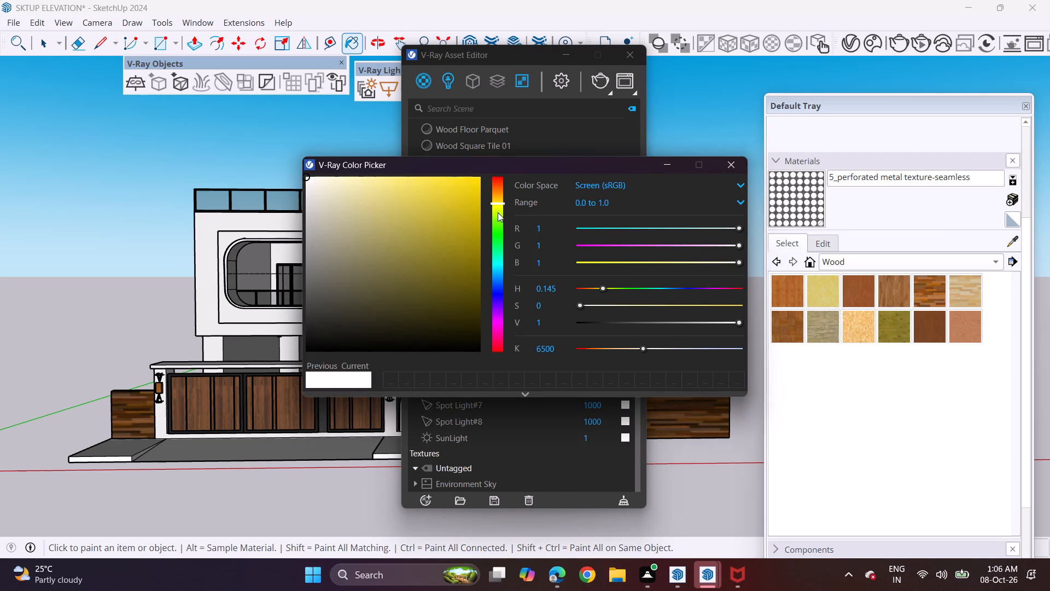
click(497, 193)
click(421, 198)
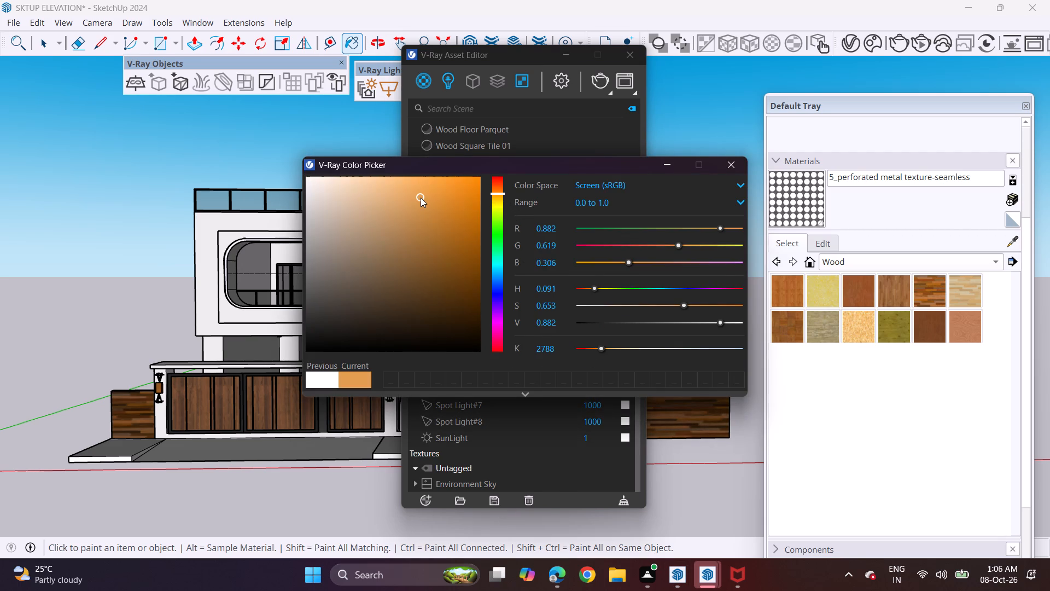
click(730, 170)
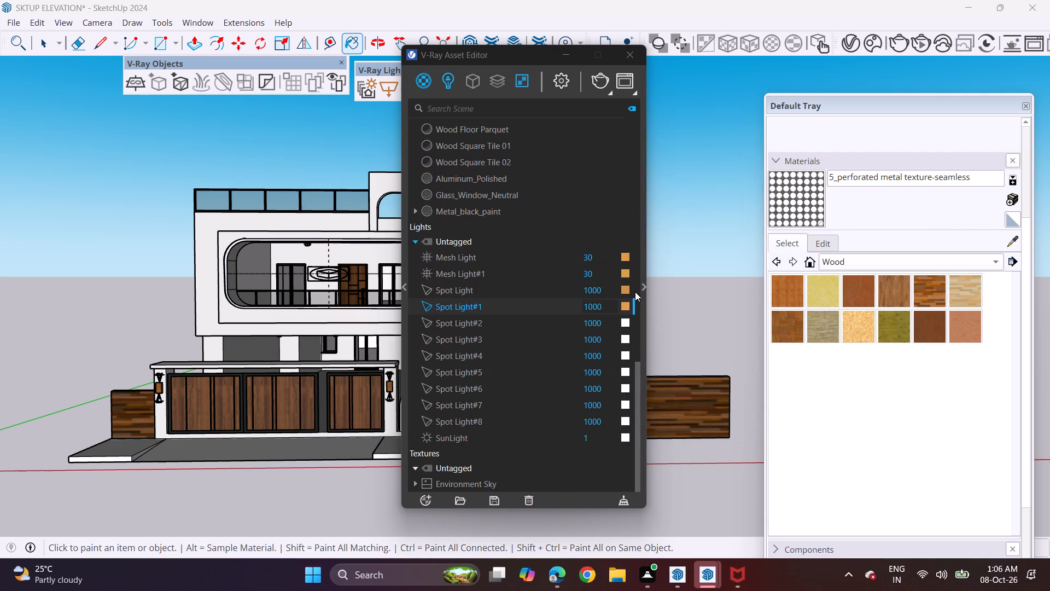
Set Spot Light#2's colour to a similar warm orange with a hue of about 0.102.
click(622, 319)
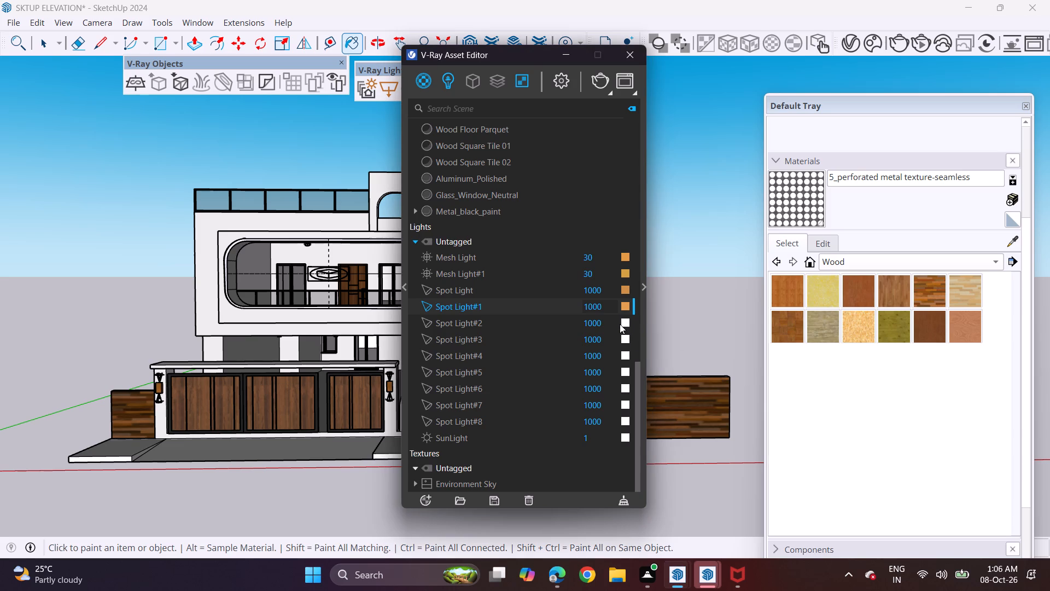
click(620, 324)
click(628, 321)
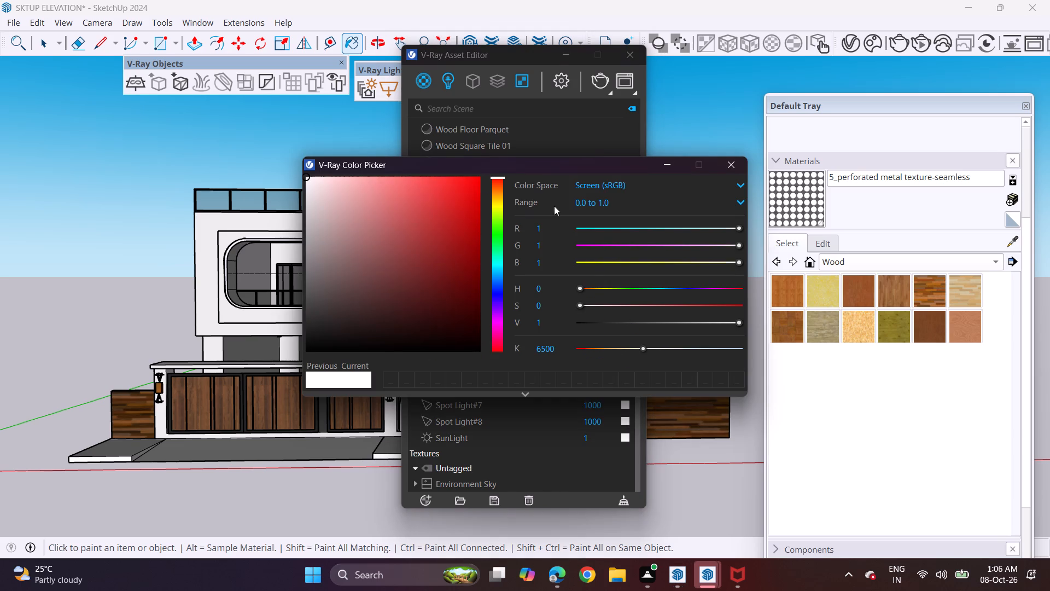
click(498, 195)
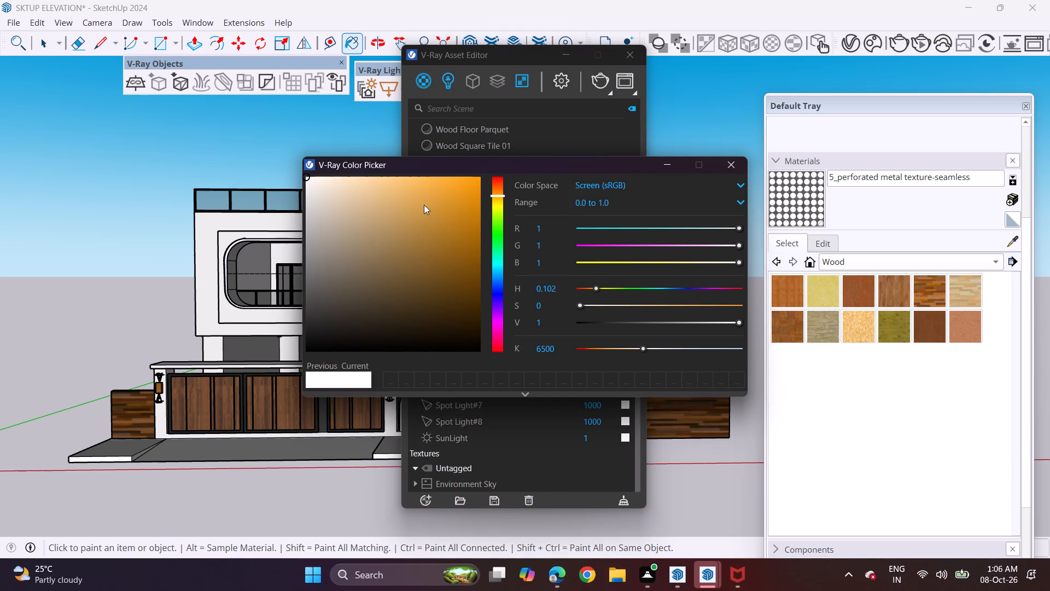
click(424, 205)
click(725, 166)
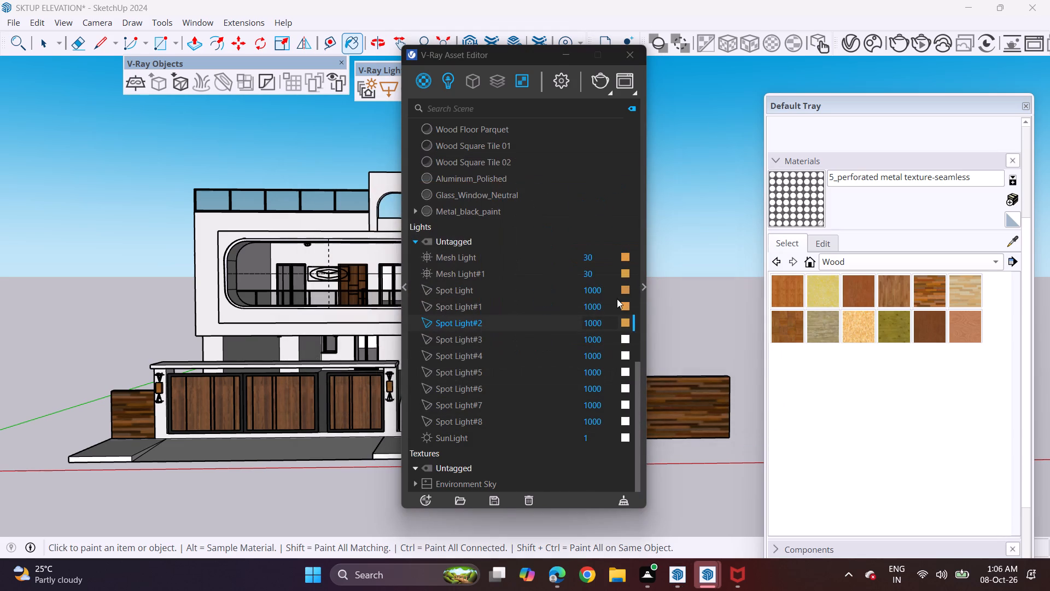
Set Spot Light#3's colour to a muted warm orange, about R 0.78, G 0.549, B 0.32.
click(628, 339)
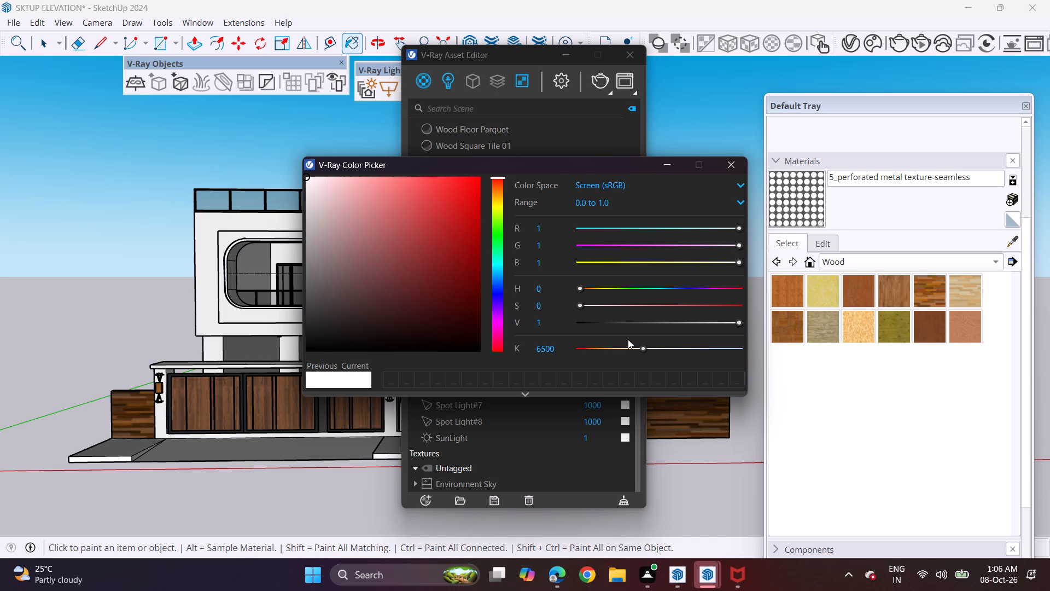
click(495, 200)
click(496, 207)
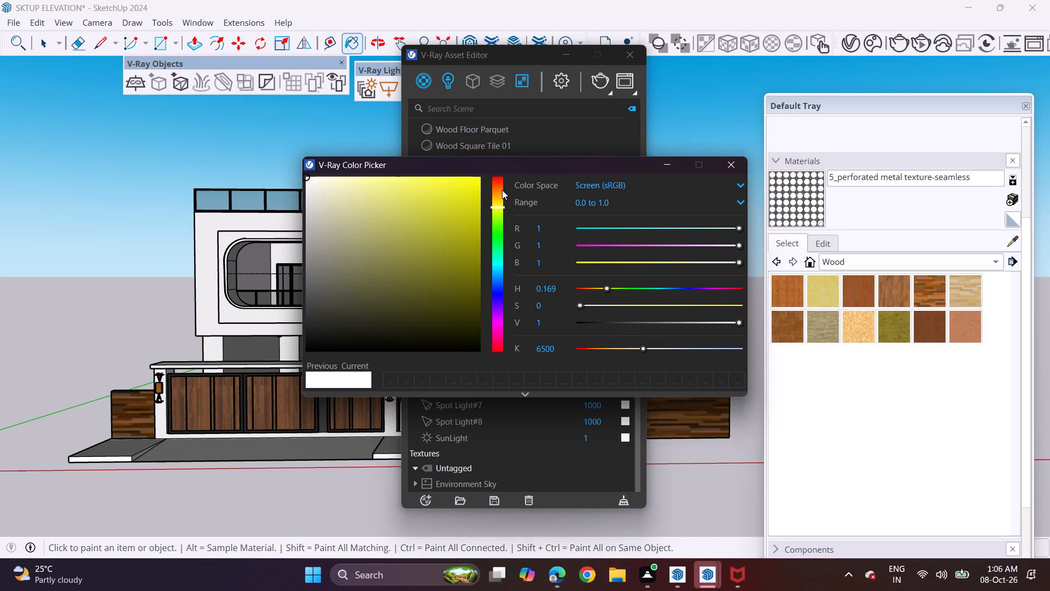
click(497, 192)
click(406, 216)
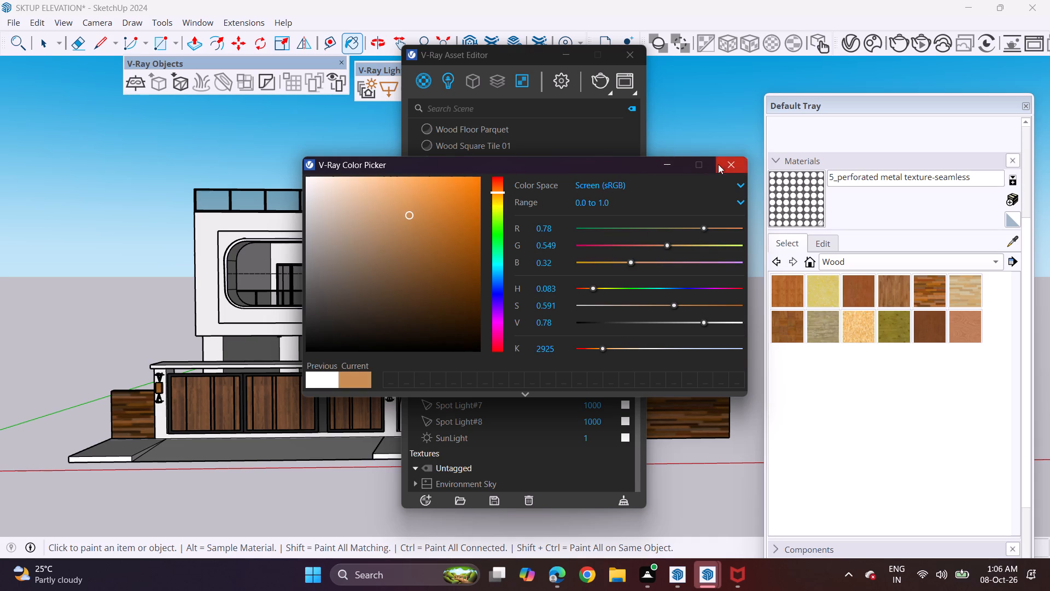
click(718, 164)
Set Spot Light#4's colour to warm orange, about R 0.851, G 0.625, B 0.229.
click(616, 351)
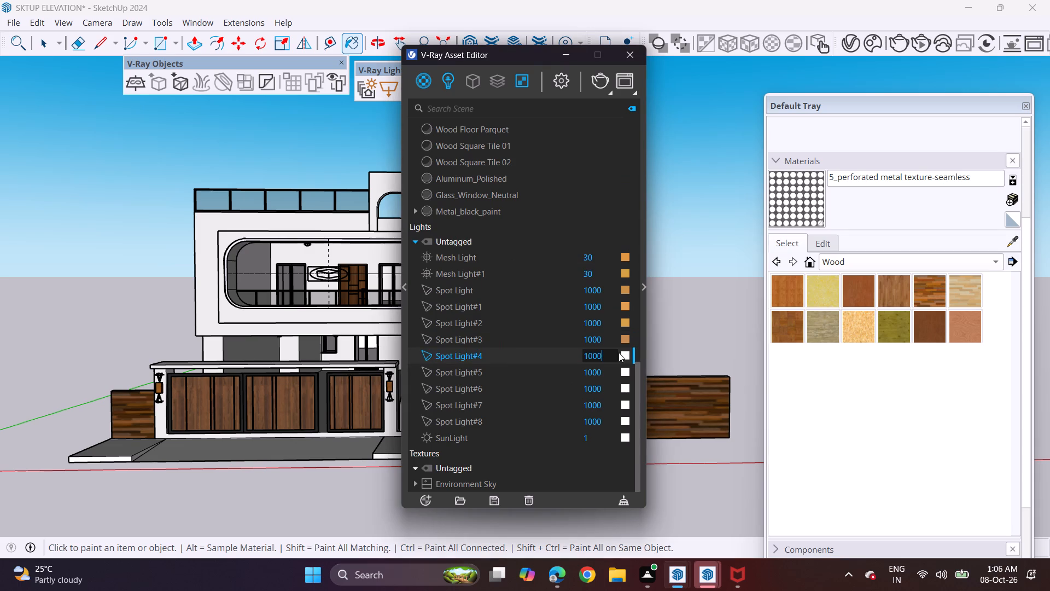
click(622, 355)
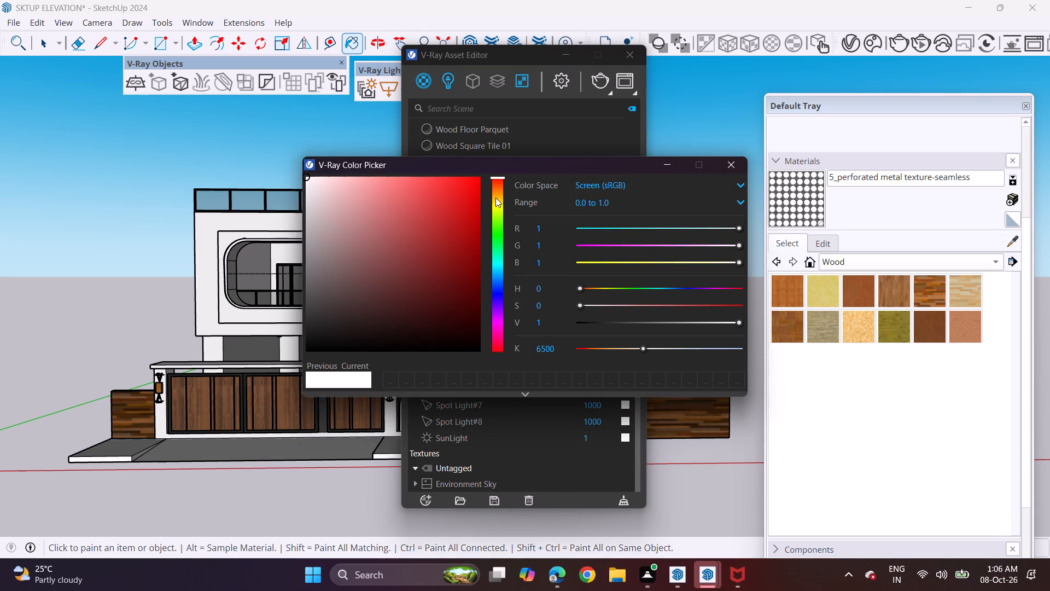
click(495, 198)
click(434, 204)
click(495, 196)
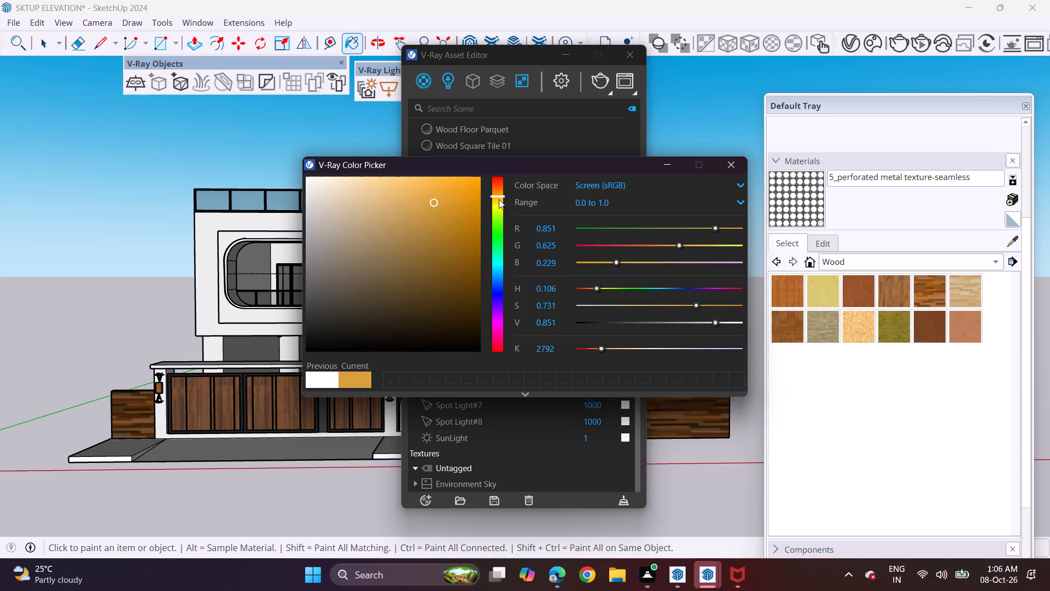
click(725, 161)
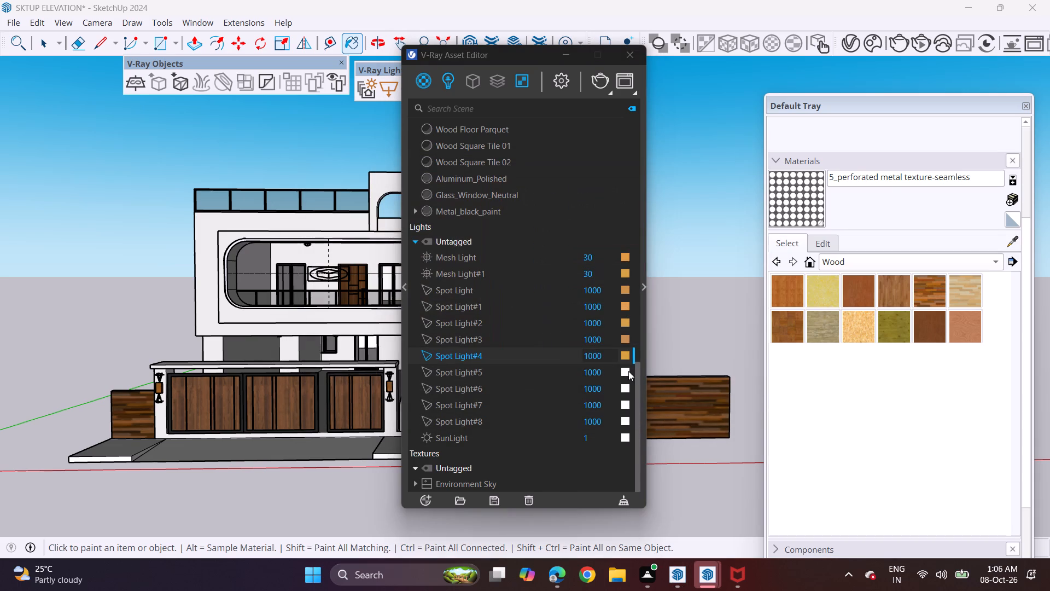
Set Spot Light#5's colour to warm orange, about R 0.843, G 0.578, B 0.23.
click(628, 371)
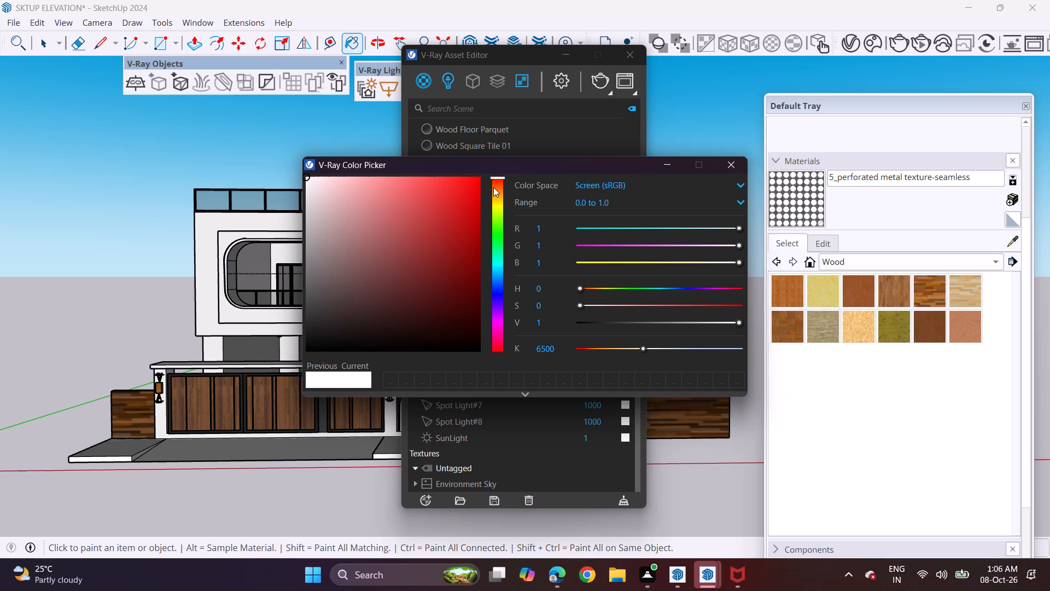
click(496, 194)
click(497, 198)
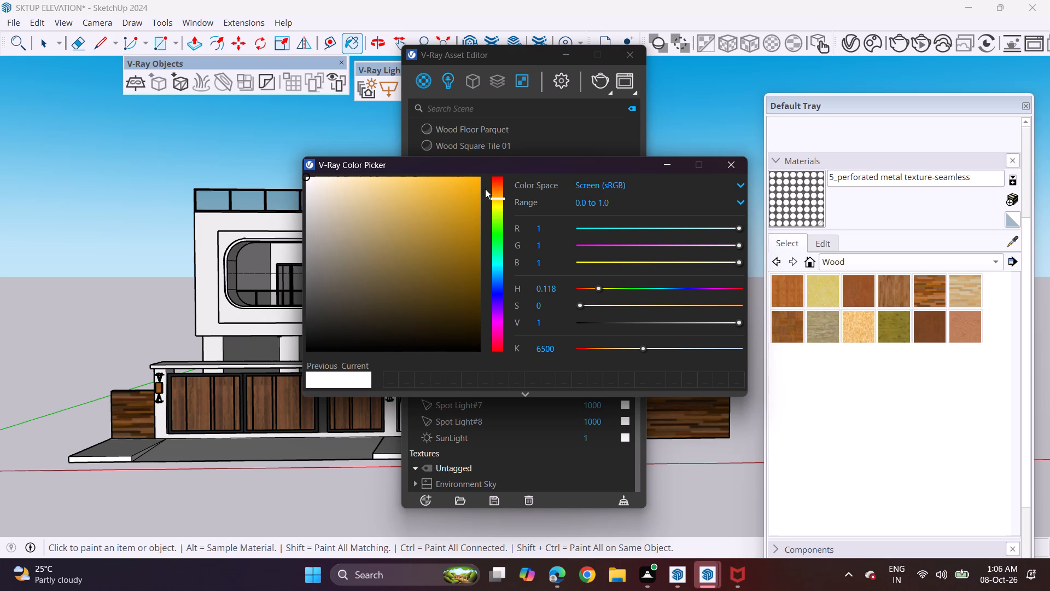
click(499, 194)
click(433, 205)
click(741, 165)
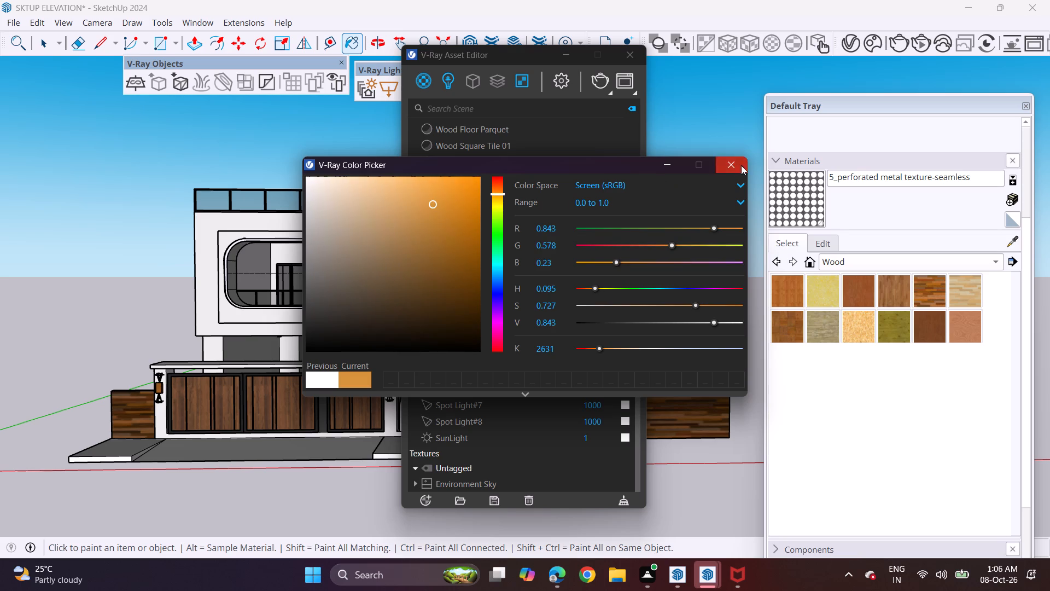
Set Spot Light#6's colour to golden yellow, about R 0.804, G 0.663, B 0.229.
click(627, 387)
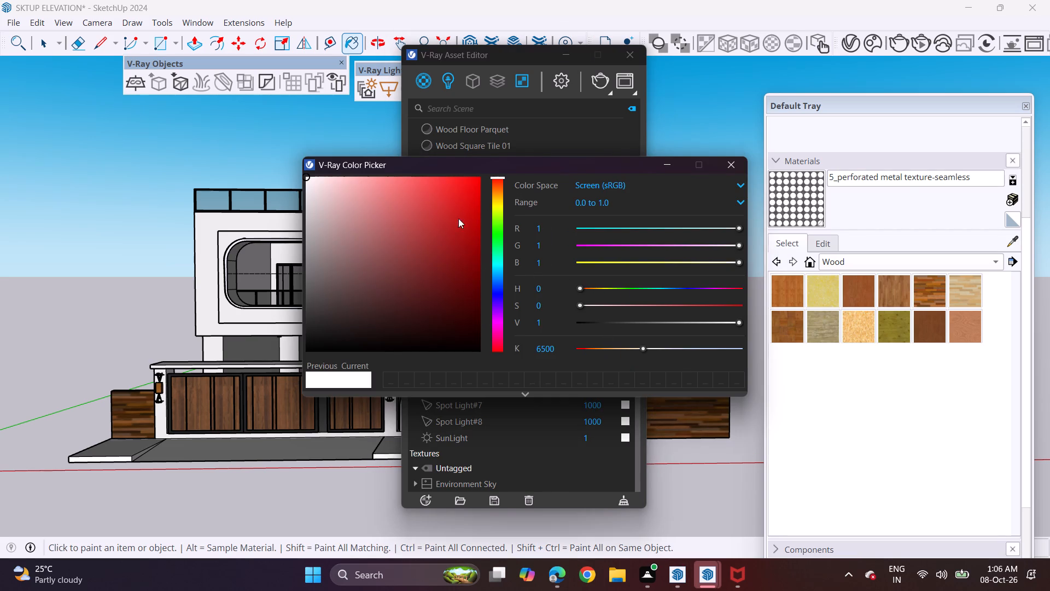
click(498, 204)
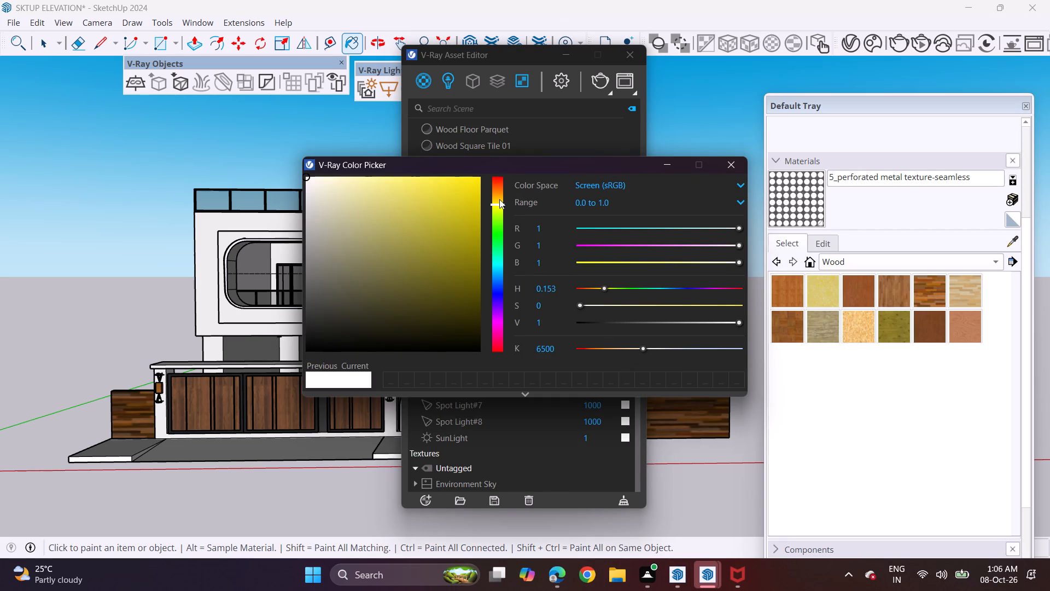
click(499, 199)
click(431, 211)
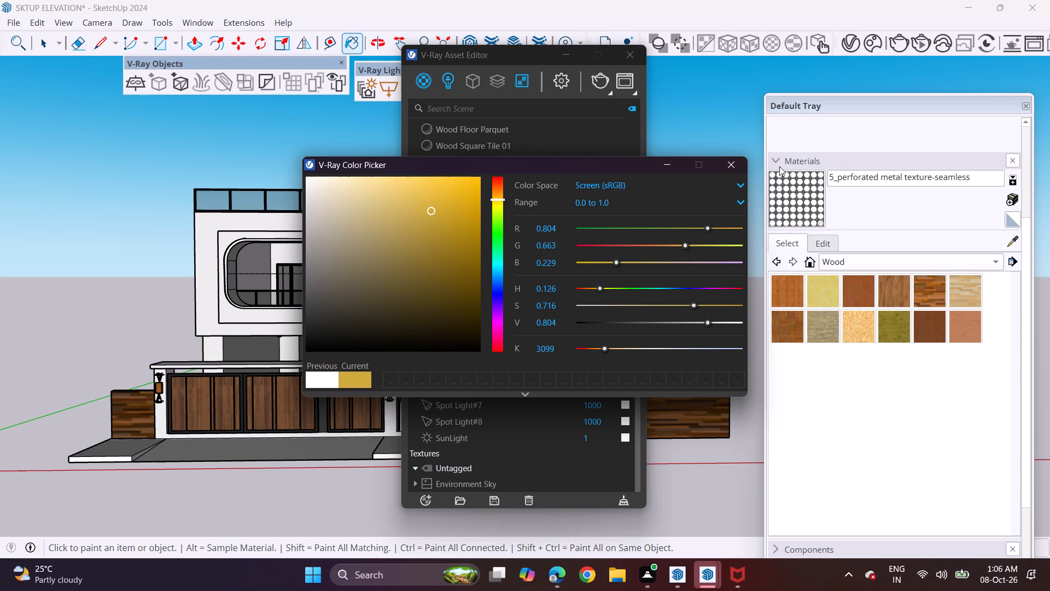
click(721, 160)
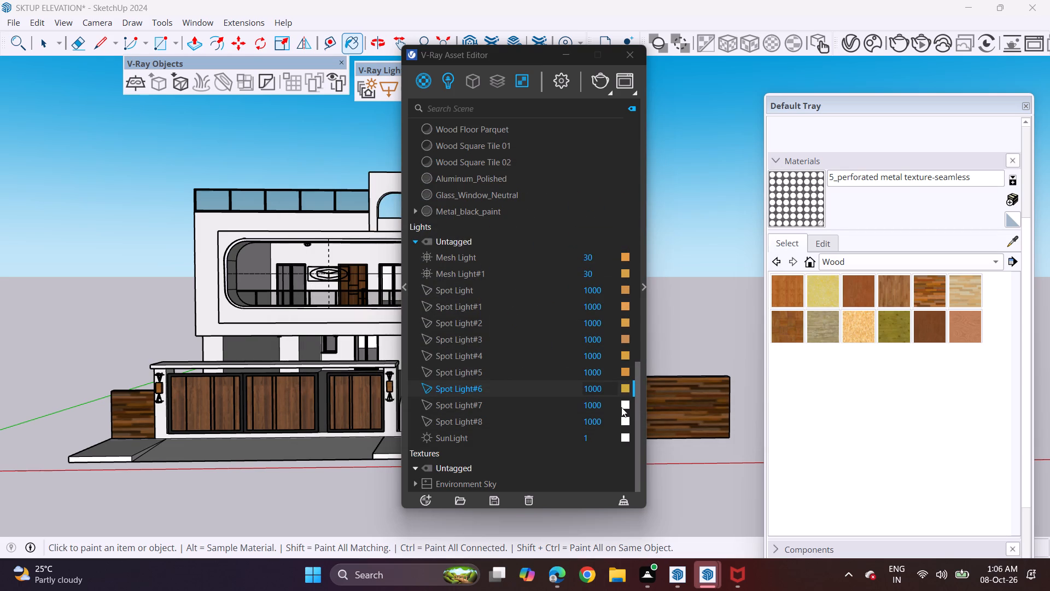
Set Spot Light#7's colour to a warm orange like the other spot lights, with R about 0.82.
click(628, 401)
click(492, 201)
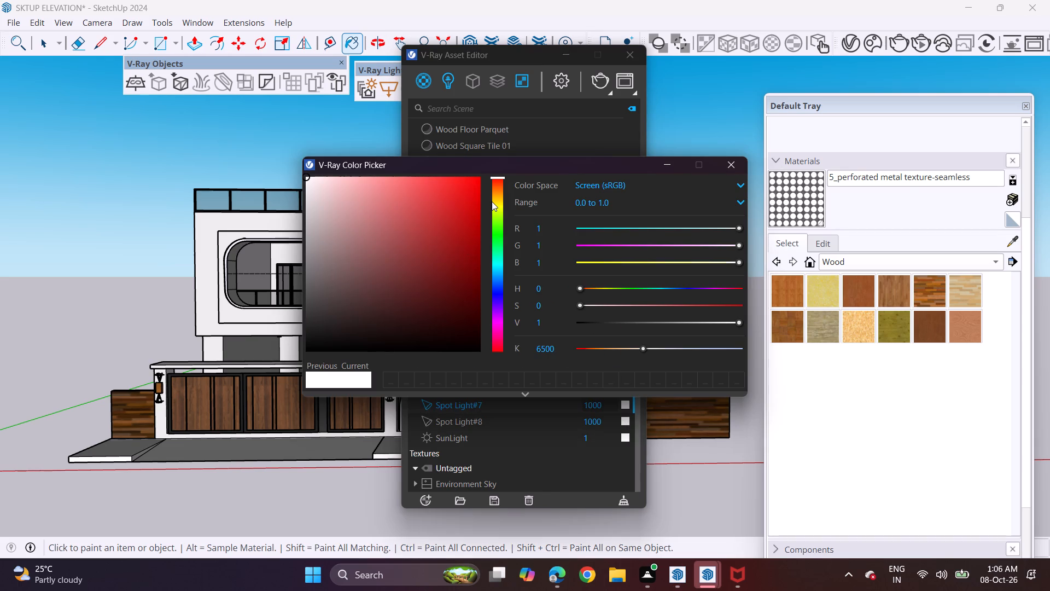
click(495, 202)
click(498, 199)
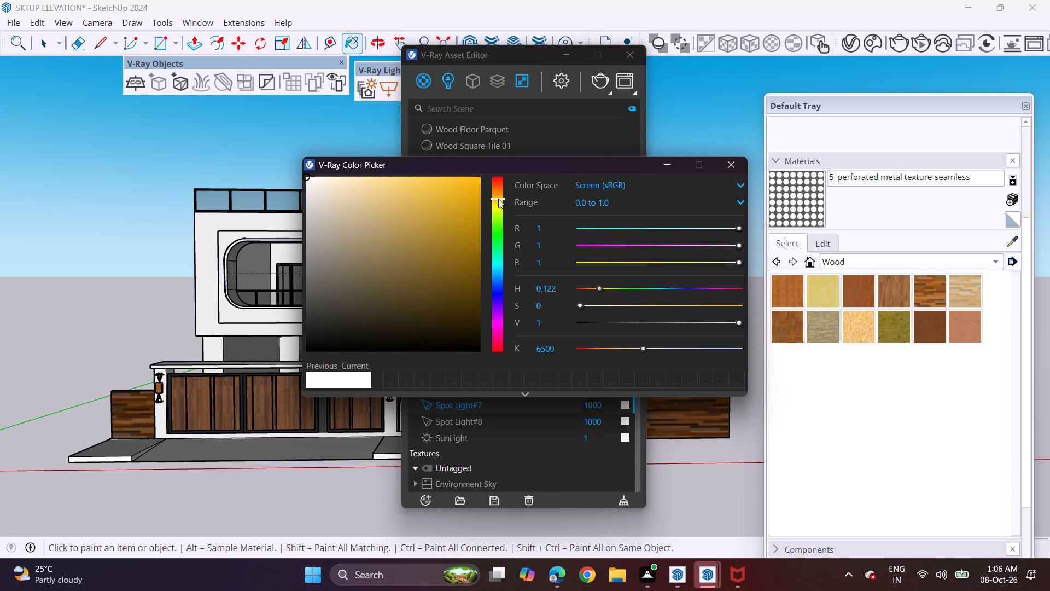
click(498, 194)
click(429, 208)
click(734, 160)
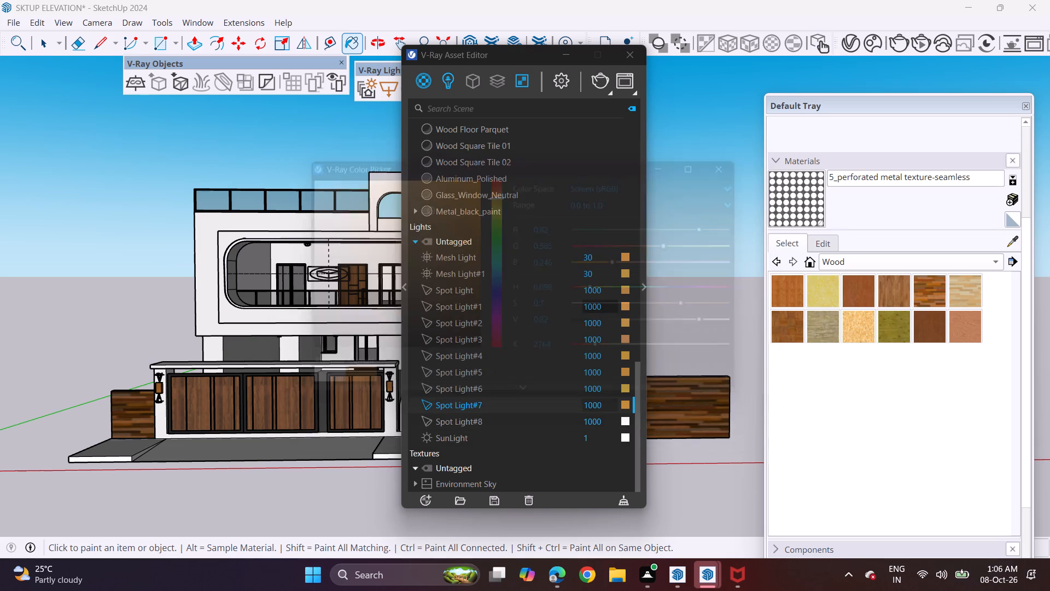
Set Spot Light#8's colour to a deeper orange, about R 0.804, G 0.481, B 0.216.
click(622, 419)
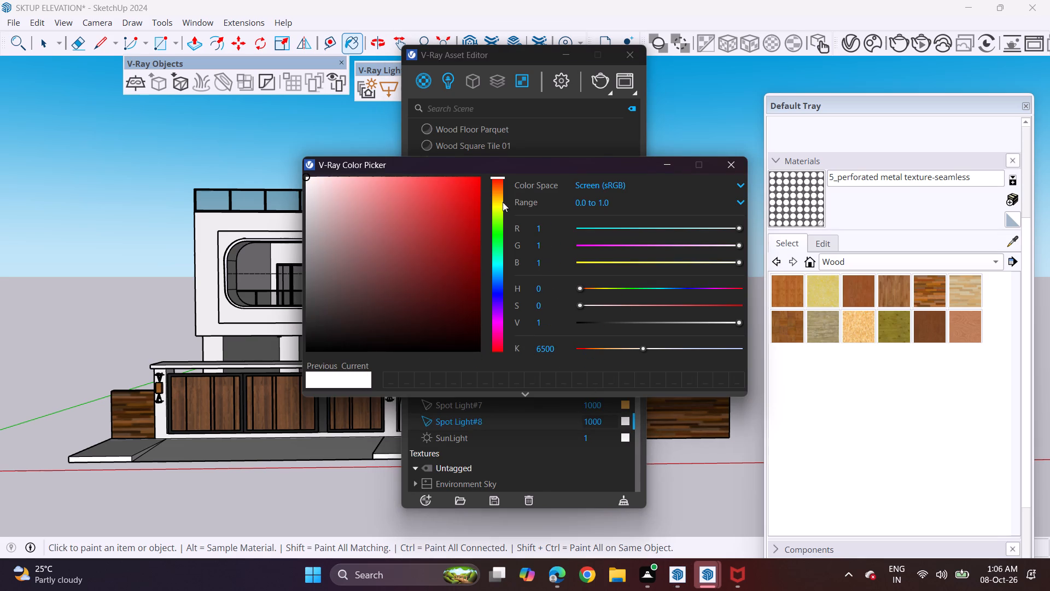
click(498, 203)
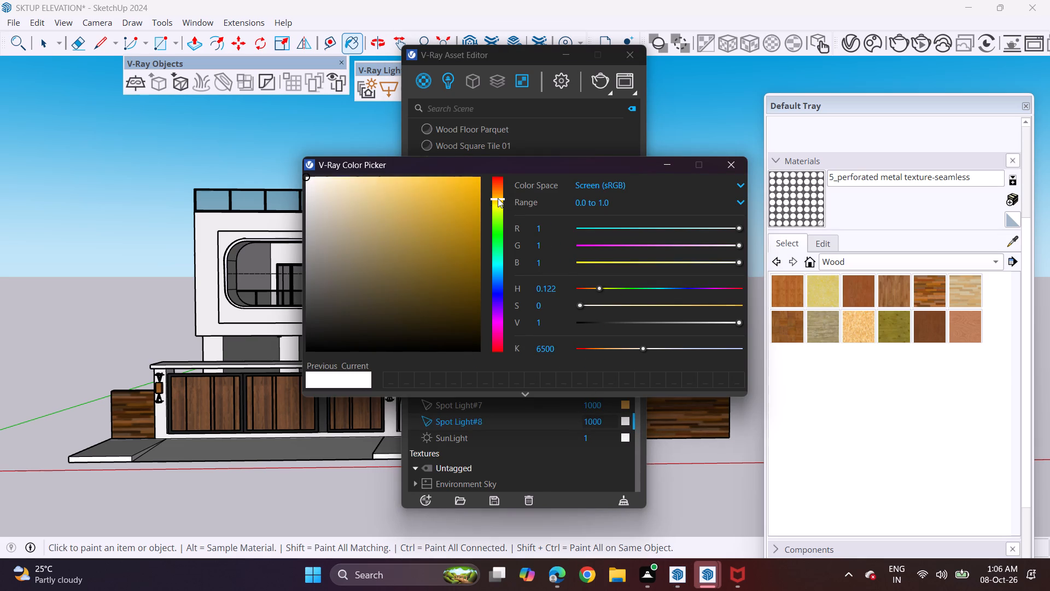
click(498, 198)
click(499, 190)
click(434, 211)
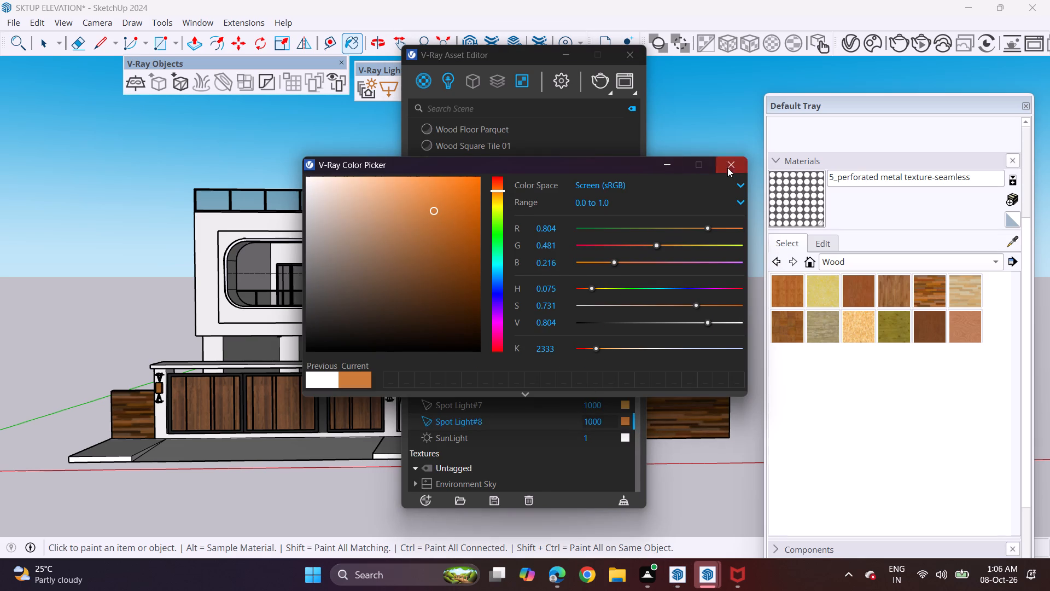
click(727, 162)
Set the camera's Exposure Value (EV) to 12 in the V-Ray render settings.
scroll(536, 399, down, 1)
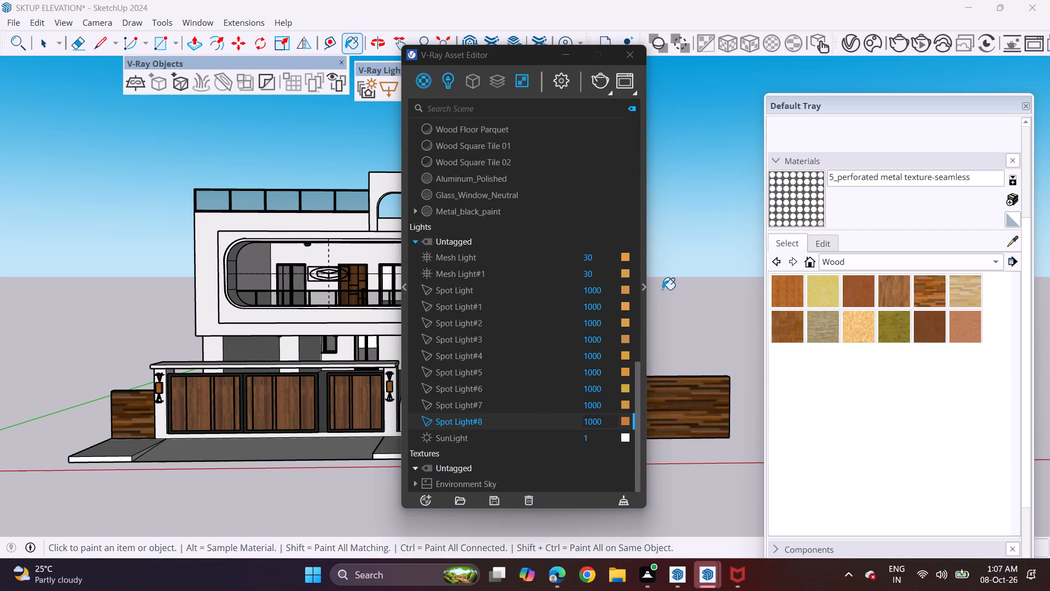
click(641, 293)
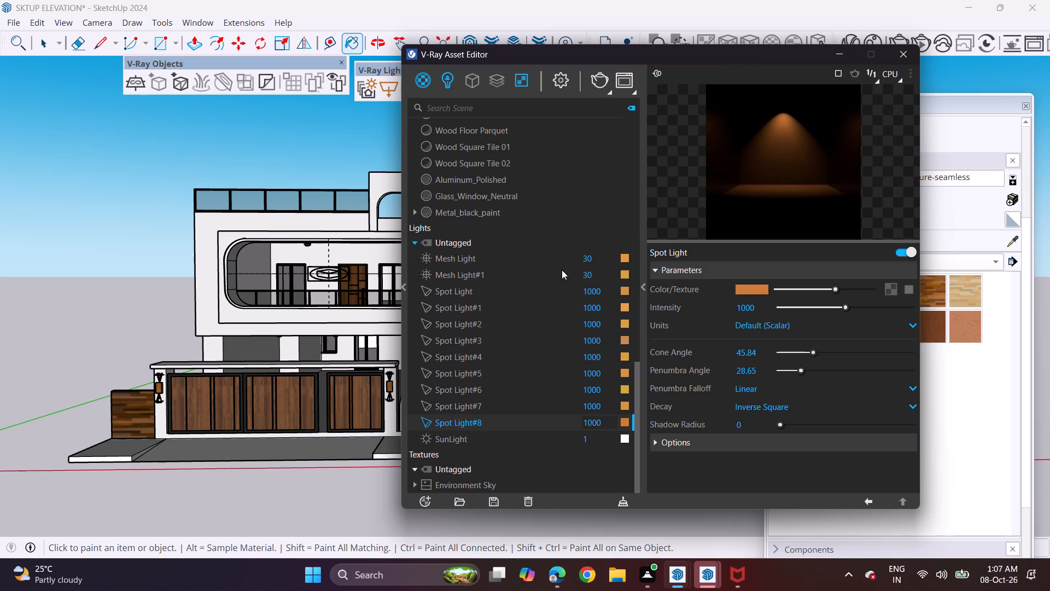
click(558, 78)
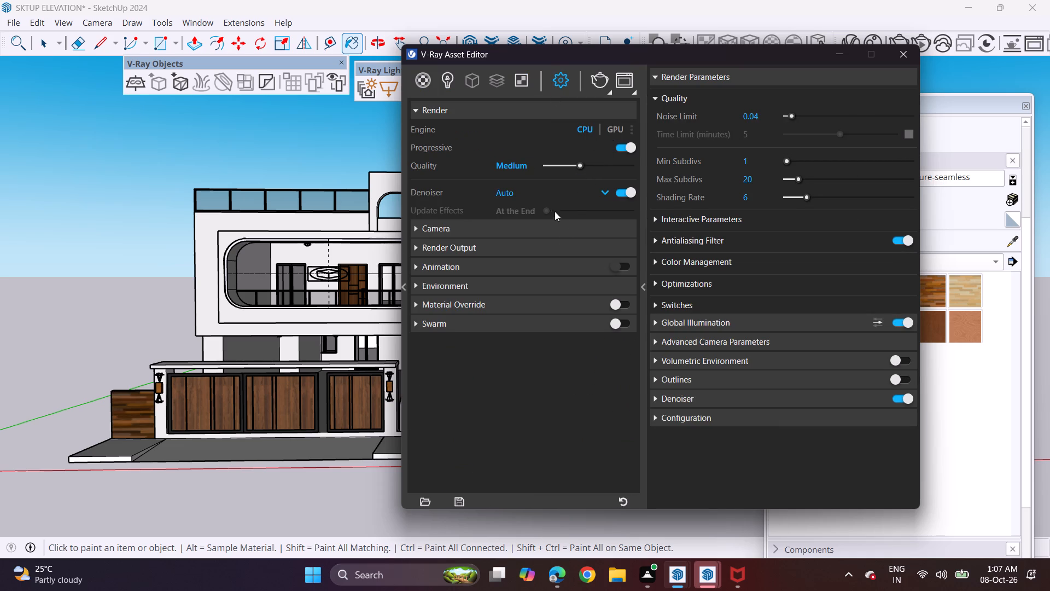
click(450, 230)
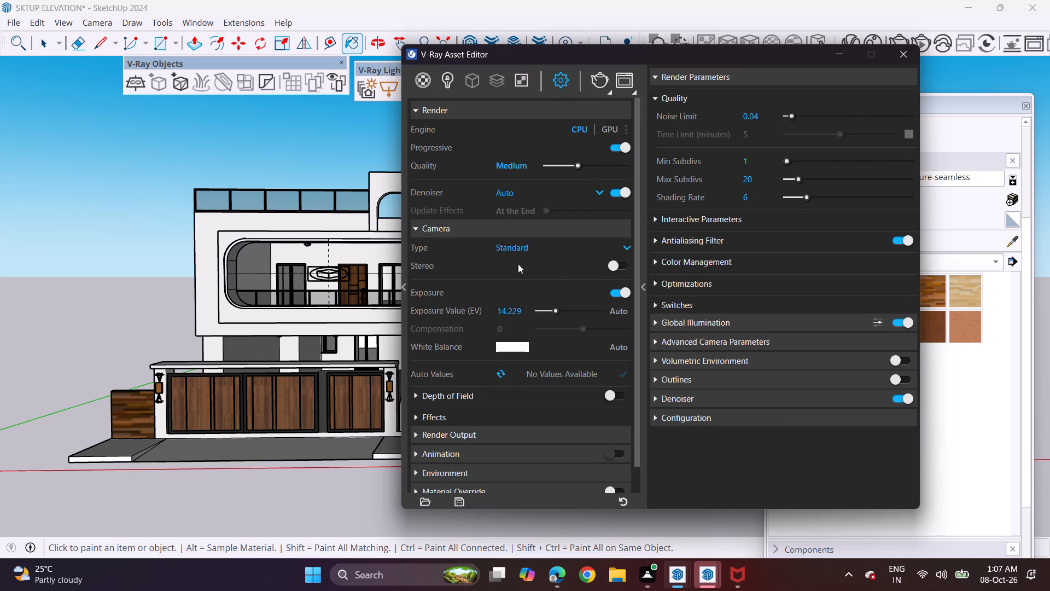
click(554, 309)
drag(551, 312, 566, 309)
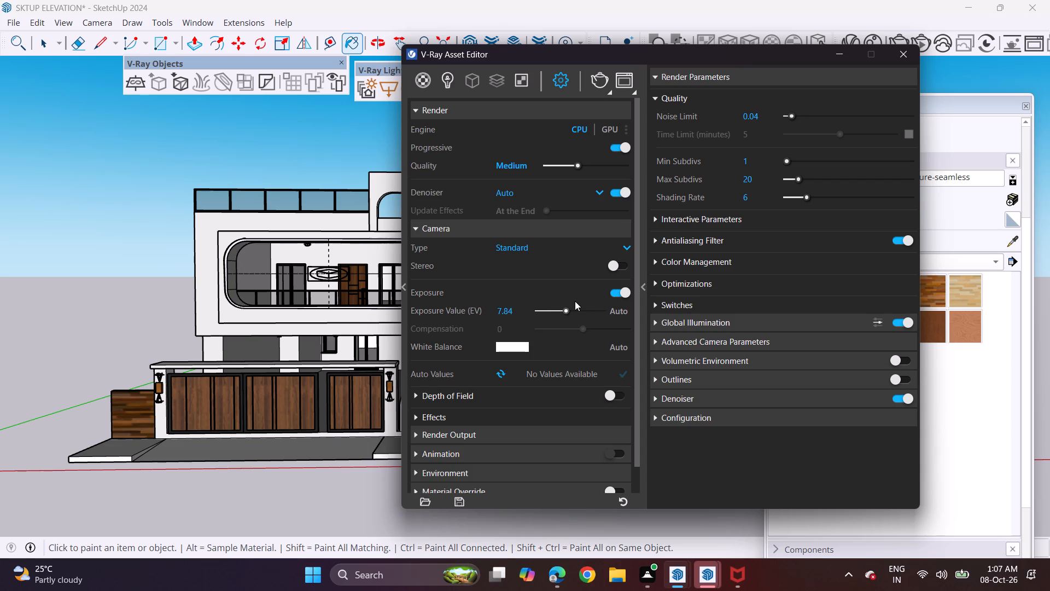
click(515, 306)
key(BackSpace)
key(BackSpace)
key(BackSpace)
key(BackSpace)
text(12)
Enable Safe Frame in the render output settings and set the aspect ratio to 4:3 - Picture.
click(464, 432)
scroll(563, 444, down, 3)
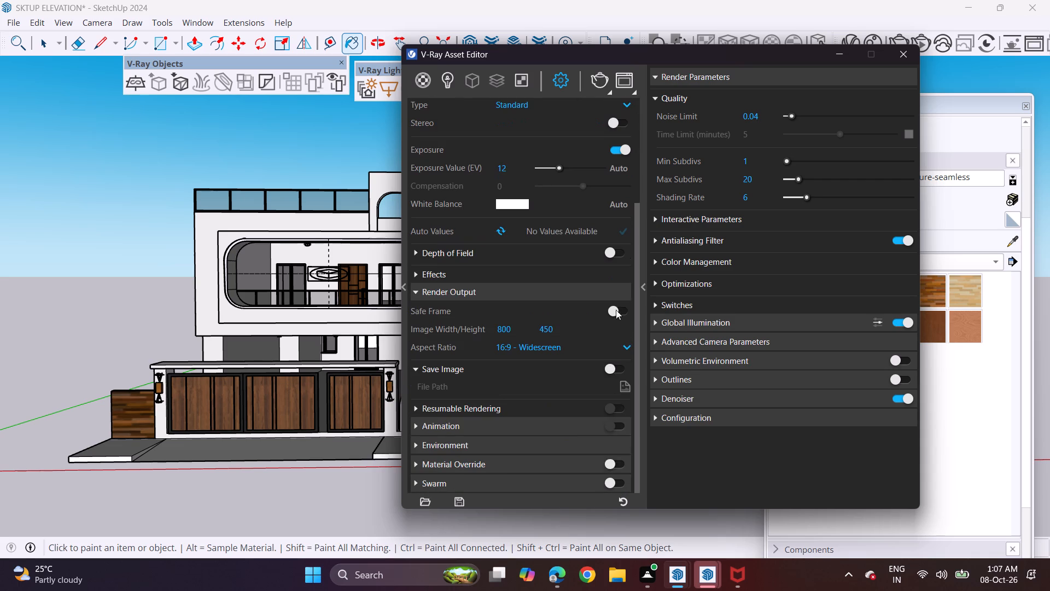
click(614, 308)
click(586, 346)
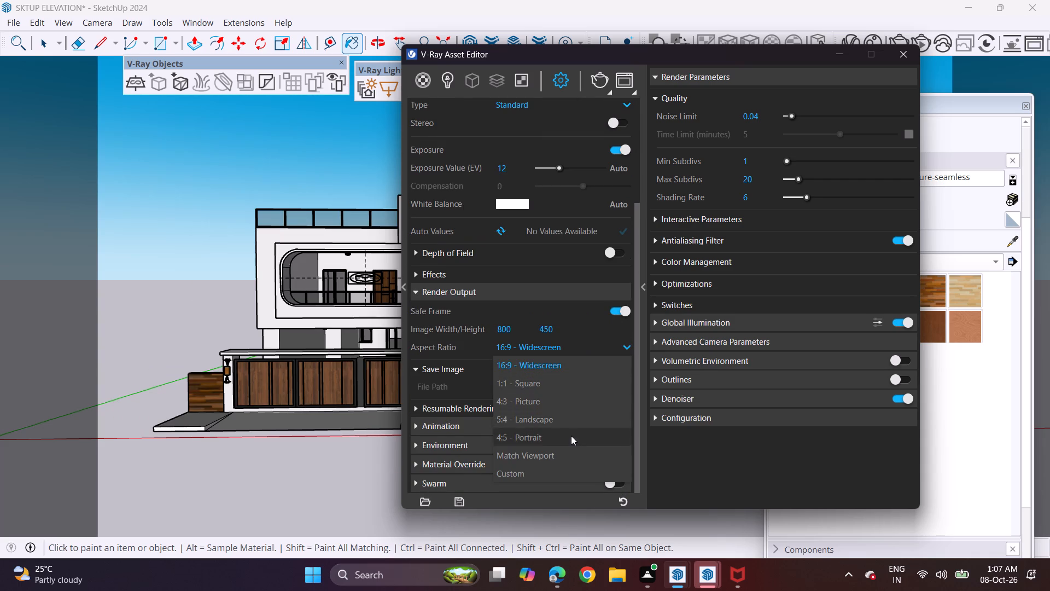
click(571, 408)
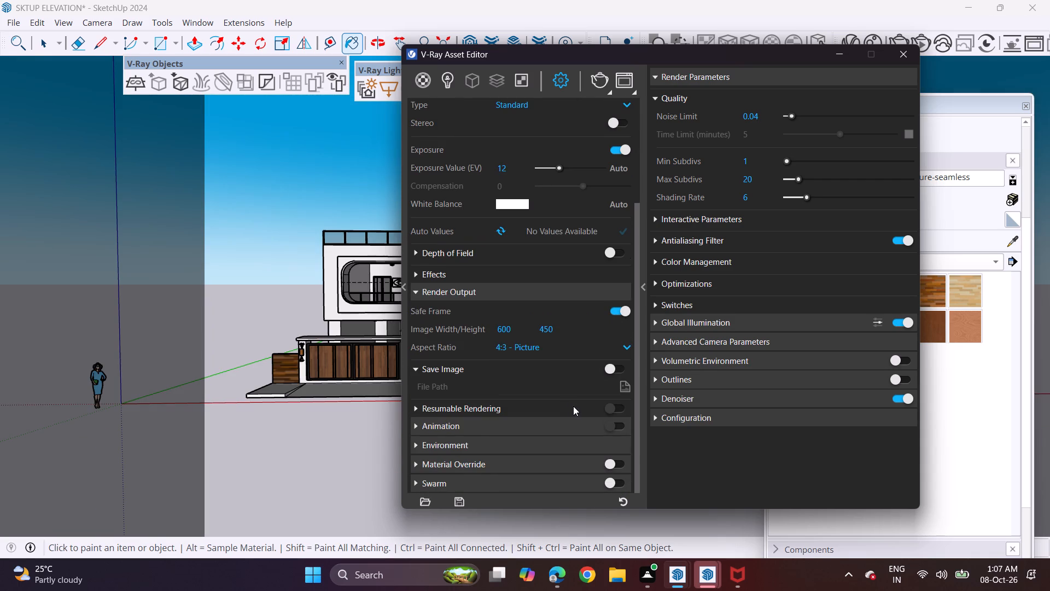
Set the render quality's Noise Limit to 0.06.
scroll(505, 434, down, 1)
click(763, 118)
key(BackSpace)
key(6)
Set the Global Illumination primary rays to Irradiance map (deprecated).
click(691, 323)
double_click(763, 346)
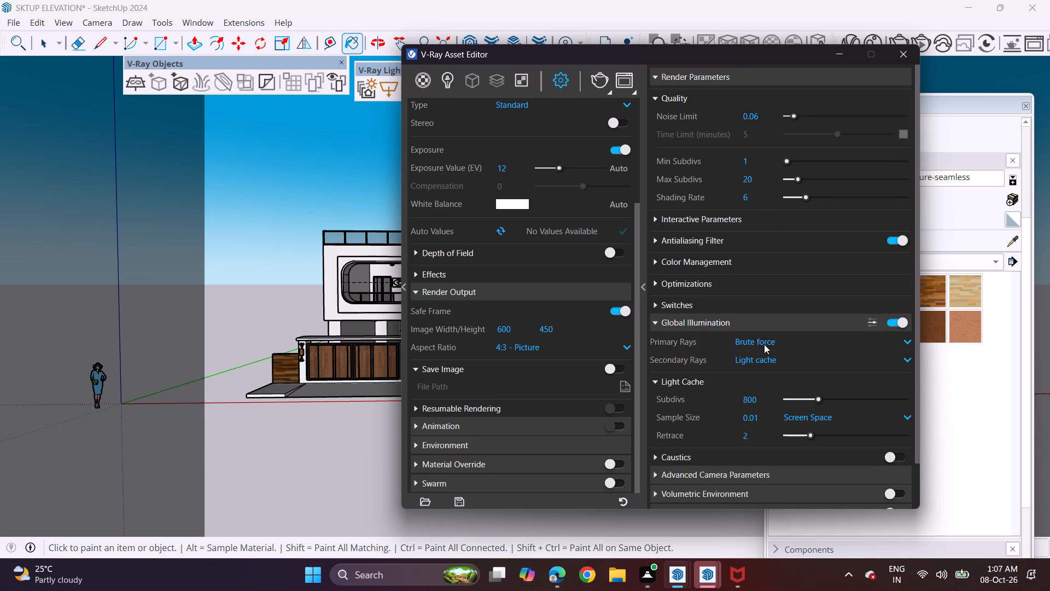
click(765, 342)
click(772, 361)
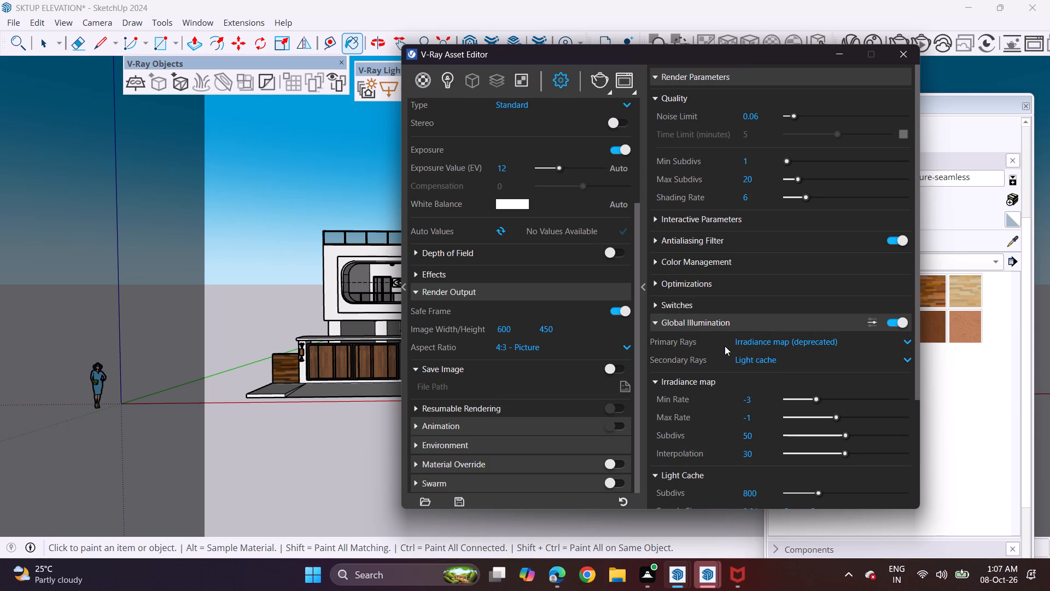
Set the Light Cache Subdivs to 1200 and its Sample Size to 0.06.
scroll(722, 365, down, 3)
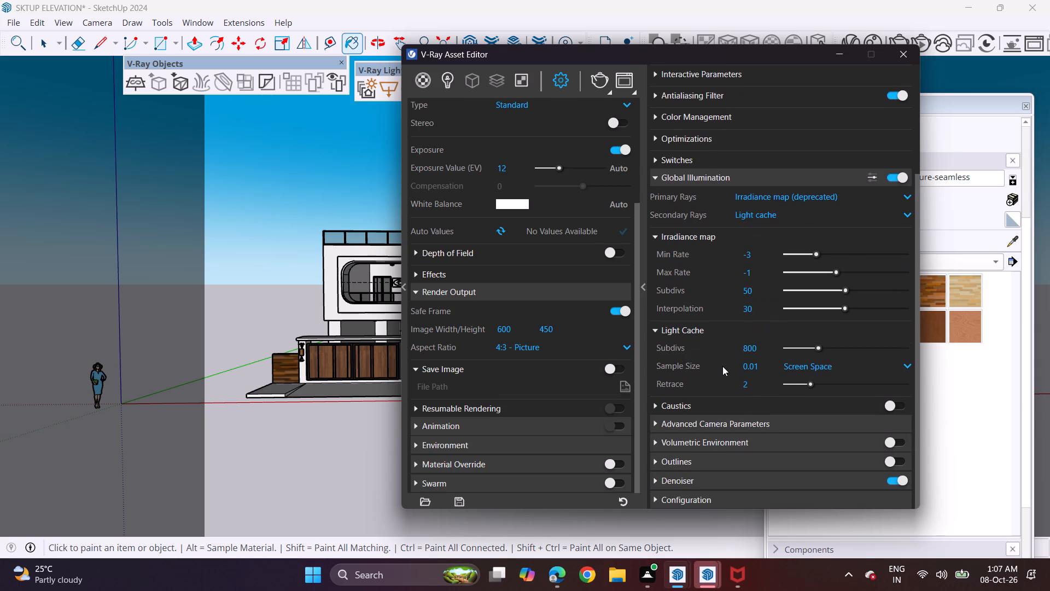
click(766, 345)
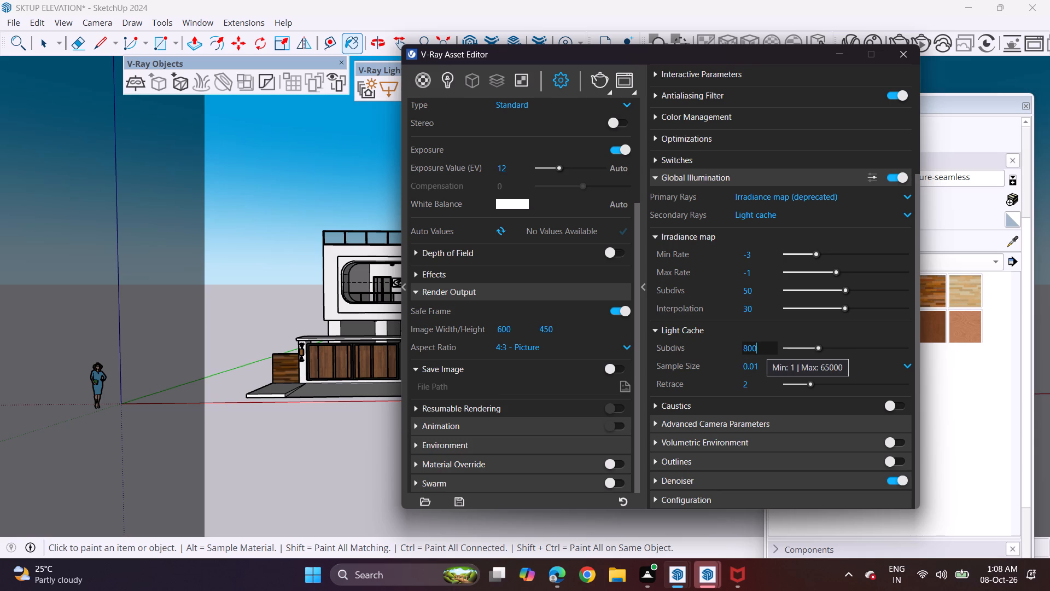
key(BackSpace)
key(BackSpace)
key(BackSpace)
key(BackSpace)
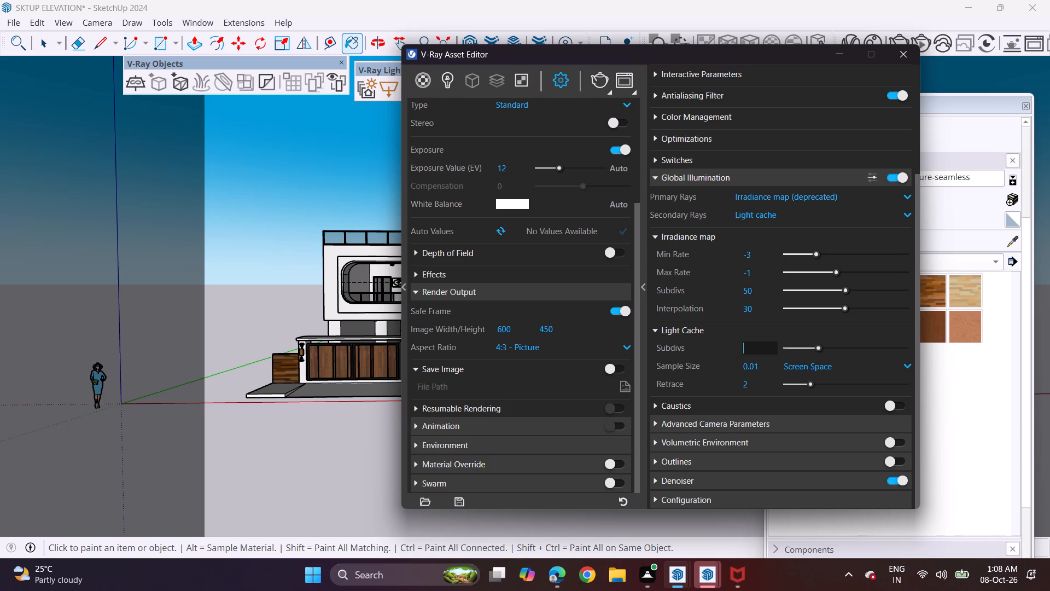
text(1200)
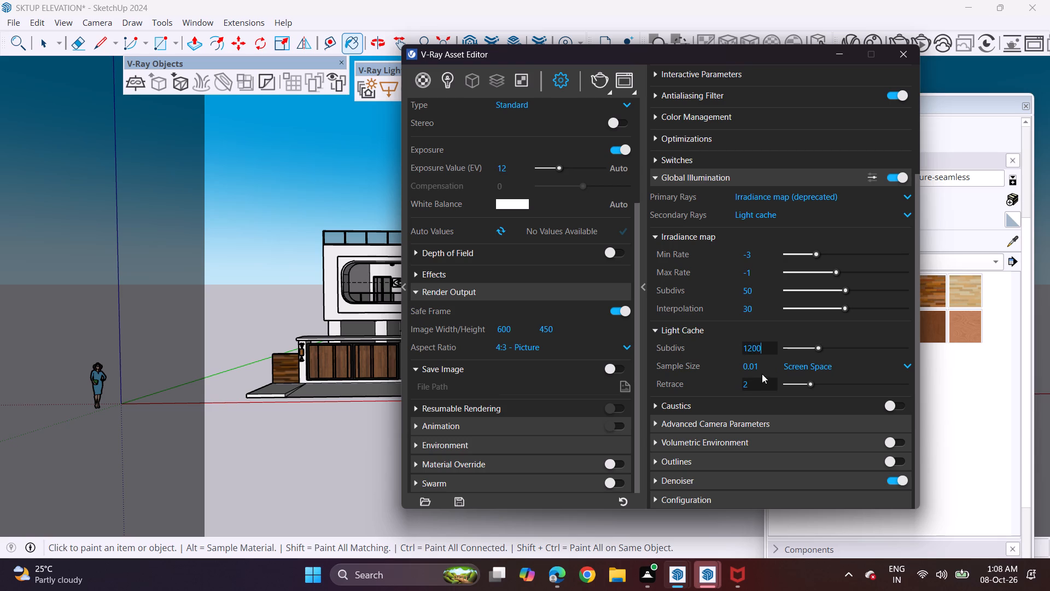
click(762, 365)
key(BackSpace)
key(6)
Set the Irradiance map Subdivs to 60 and the render quality's Max Subdivs to 46.
click(857, 289)
scroll(720, 122, up, 4)
click(813, 176)
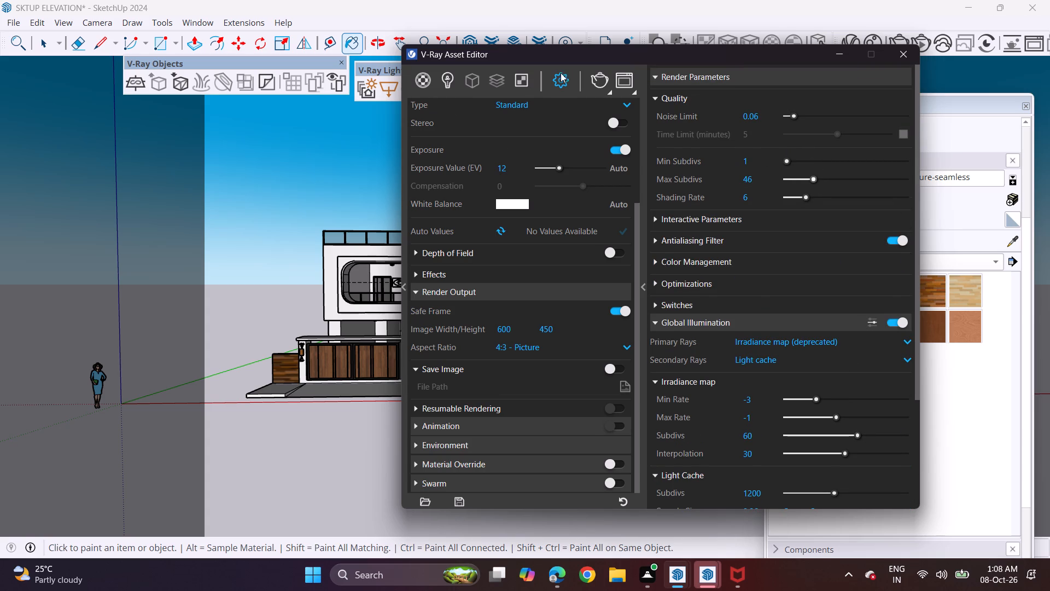
Run a V-Ray test render and examine the front elevation in the enlarged frame buffer, then close it.
double_click(598, 82)
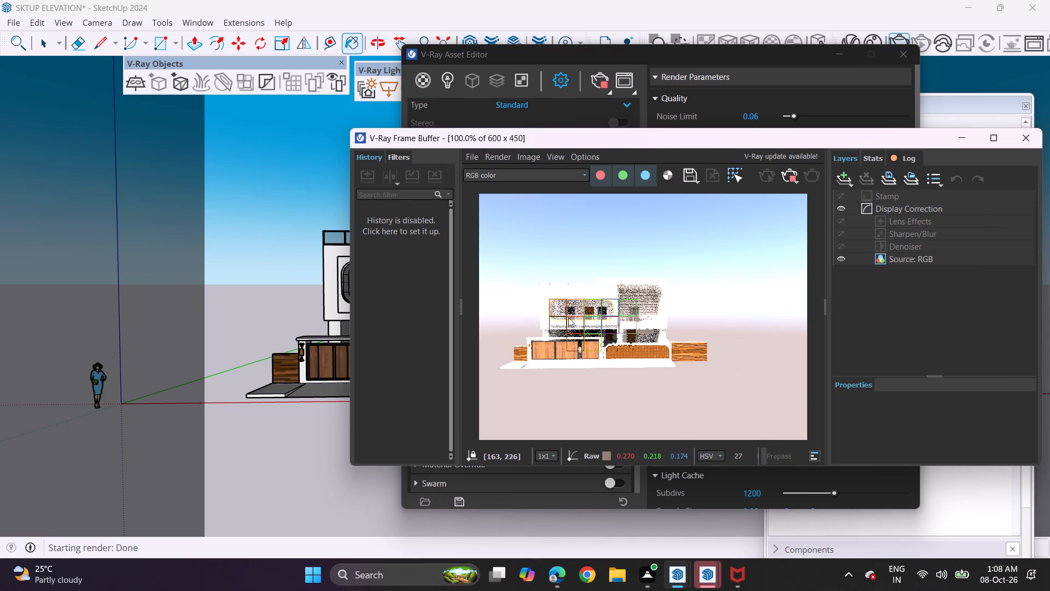
scroll(568, 317, up, 2)
scroll(577, 320, down, 1)
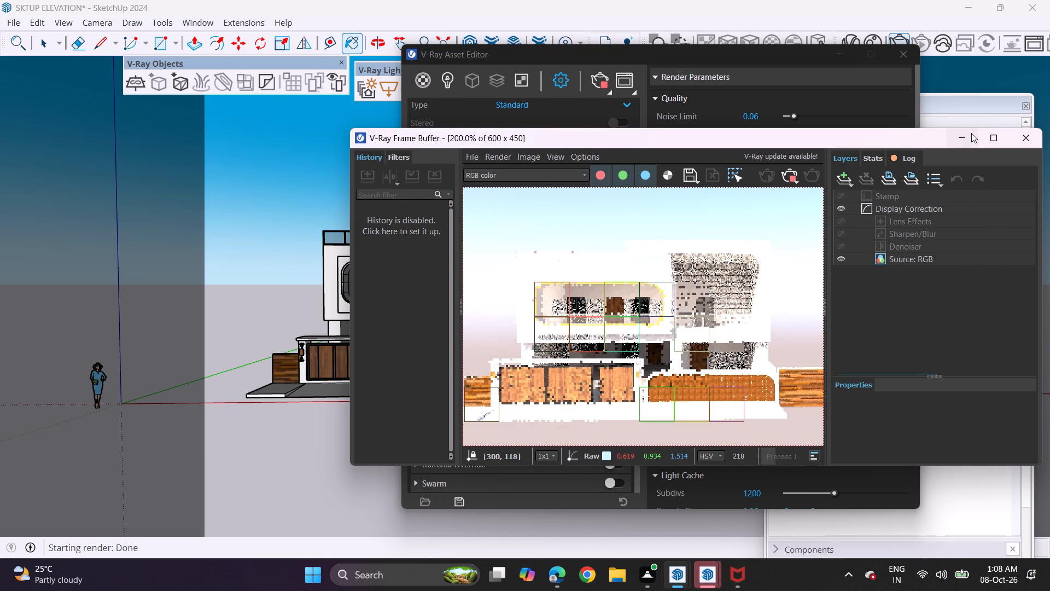
click(994, 138)
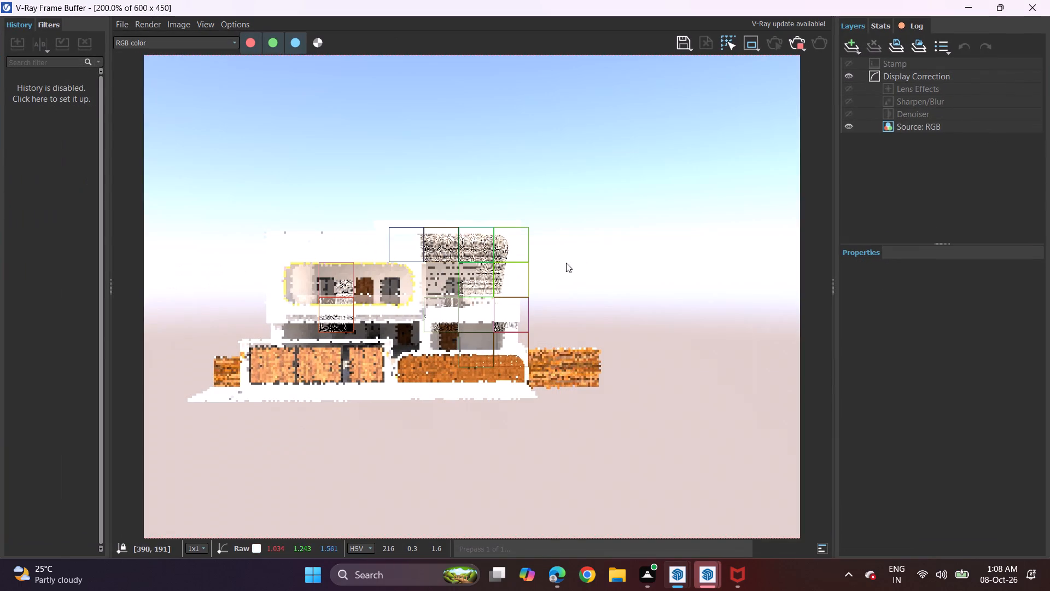
click(1023, 2)
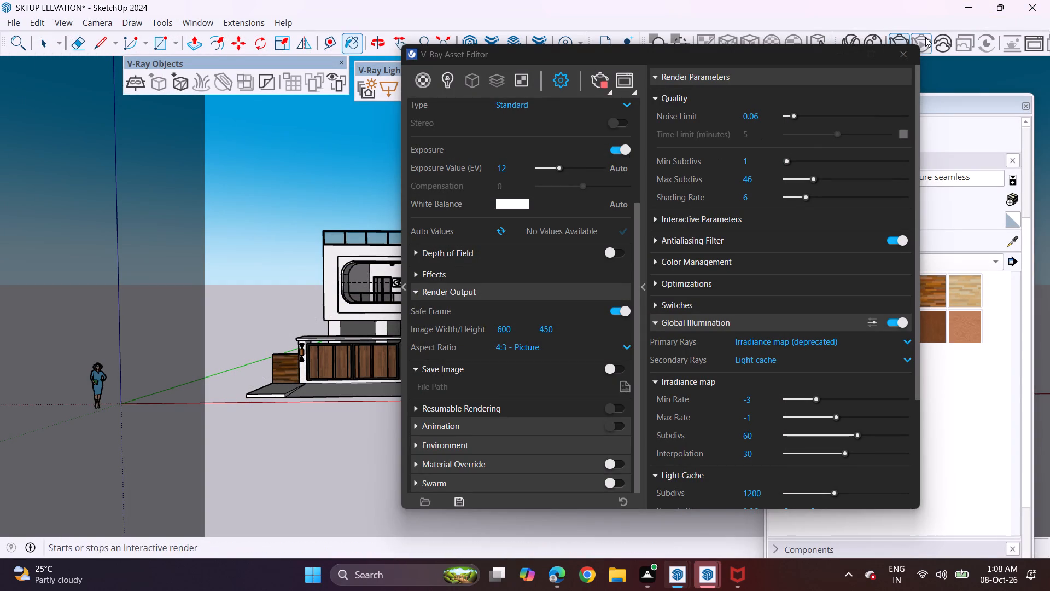
Place a V-Ray Dome Light on the ground beside the house, near the end of the wood-clad boundary wall.
click(908, 52)
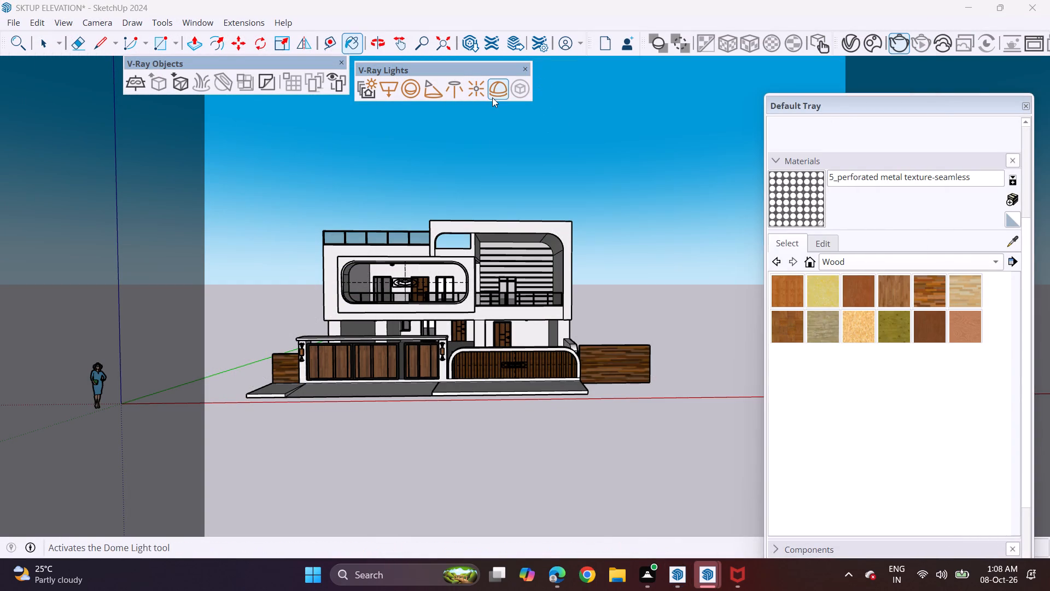
click(492, 97)
click(662, 380)
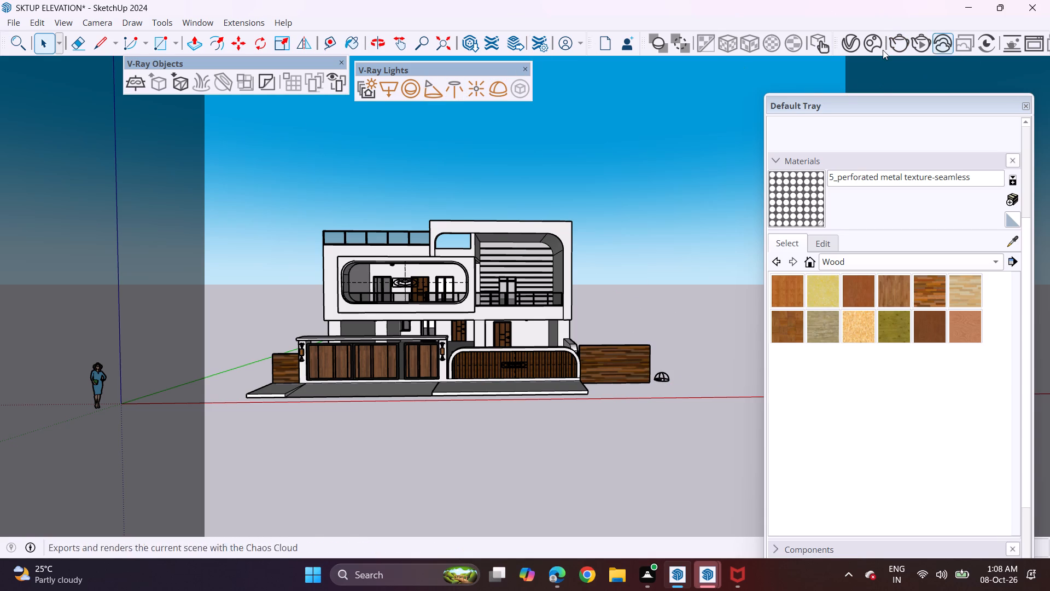
Darken the SunLight's colour all the way to black in the V-Ray light settings.
click(857, 49)
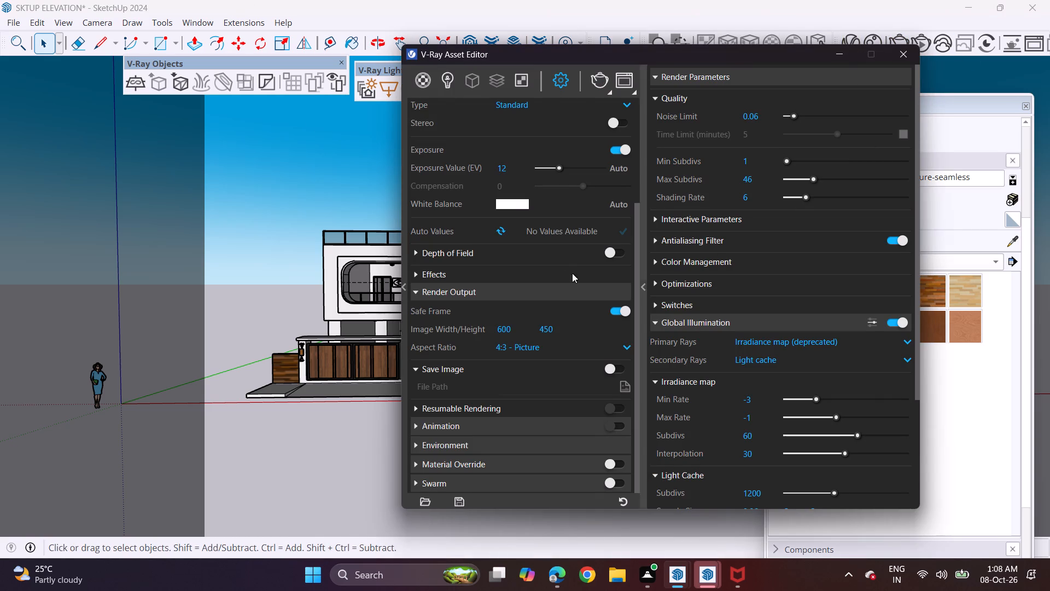
click(447, 84)
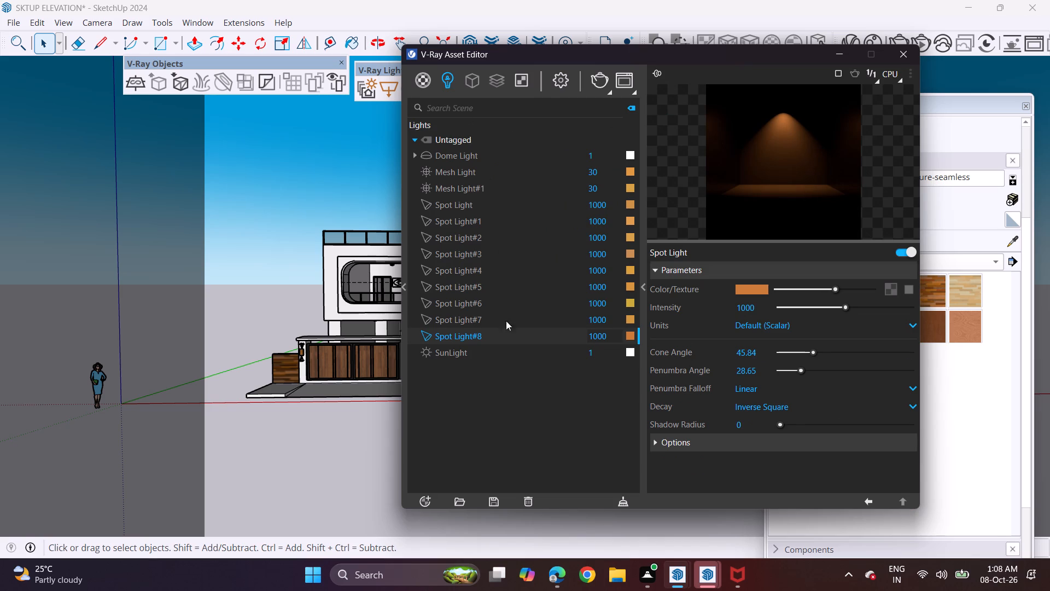
click(504, 353)
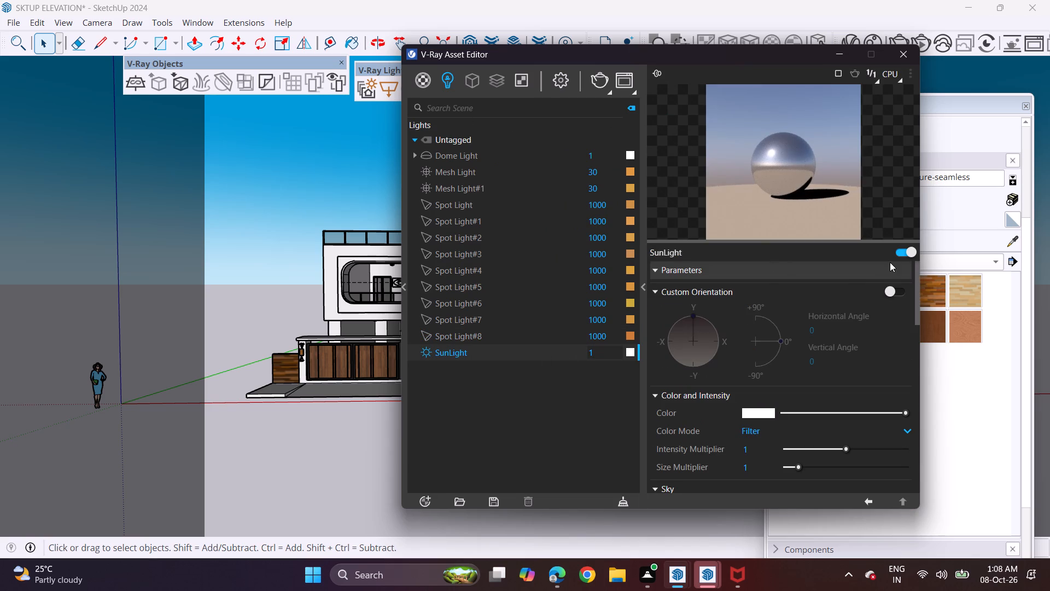
drag(707, 340, 697, 328)
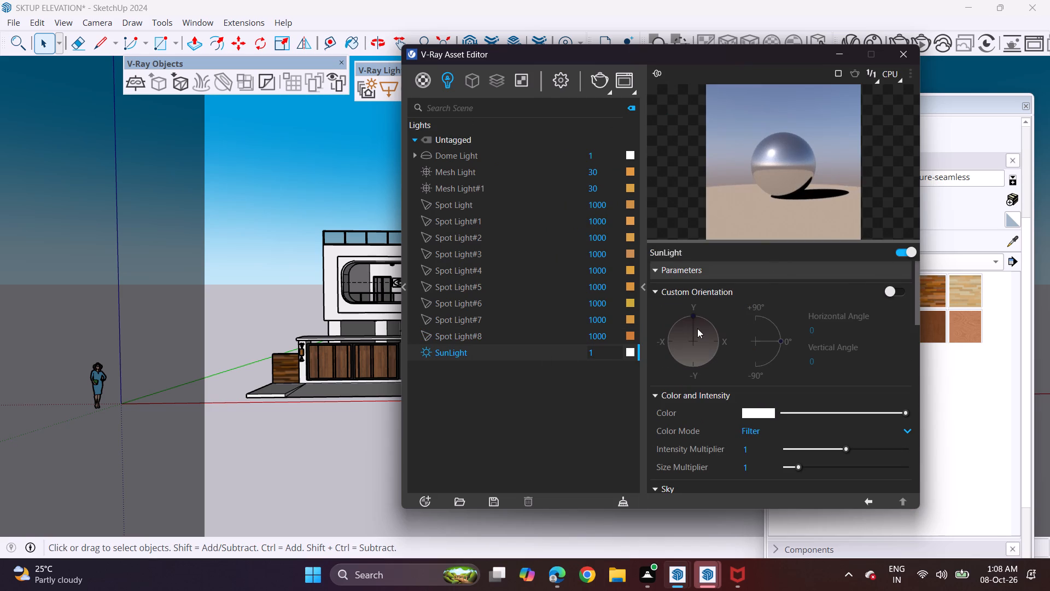
click(697, 328)
drag(906, 414, 870, 427)
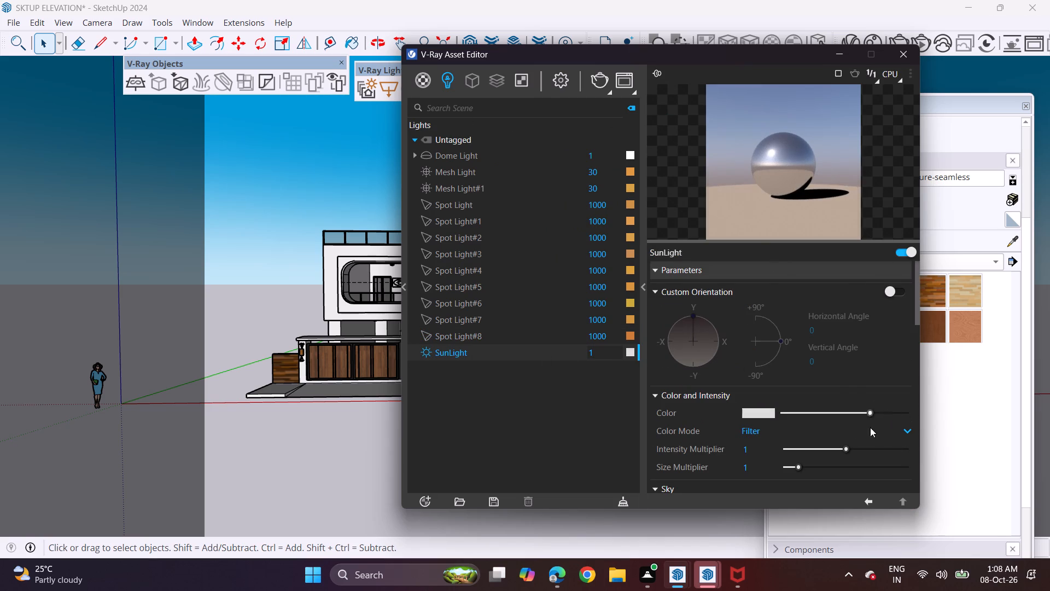
drag(870, 427, 847, 427)
drag(823, 431, 763, 422)
drag(800, 411, 780, 416)
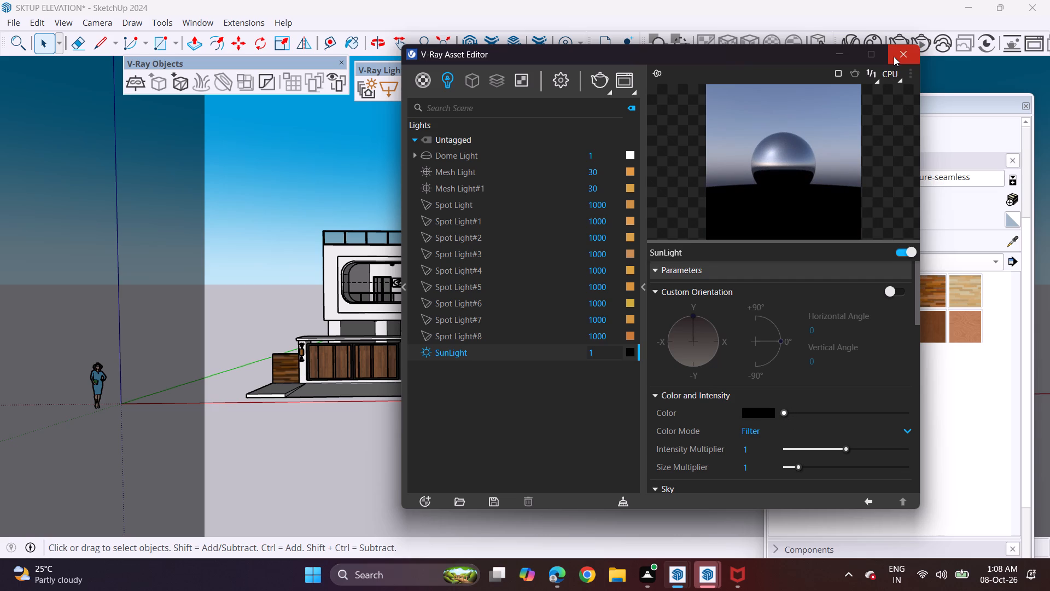
click(894, 56)
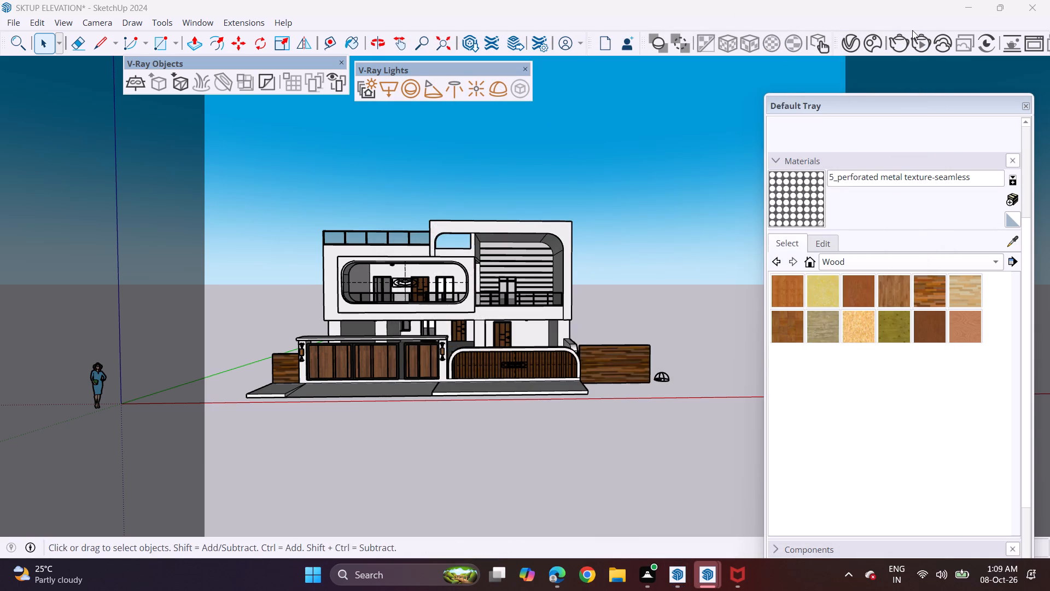
Place a V-Ray Omni Light on the ceiling of the upper-floor room behind the glazed door beside the wooden door.
middle_drag(472, 302, 509, 293)
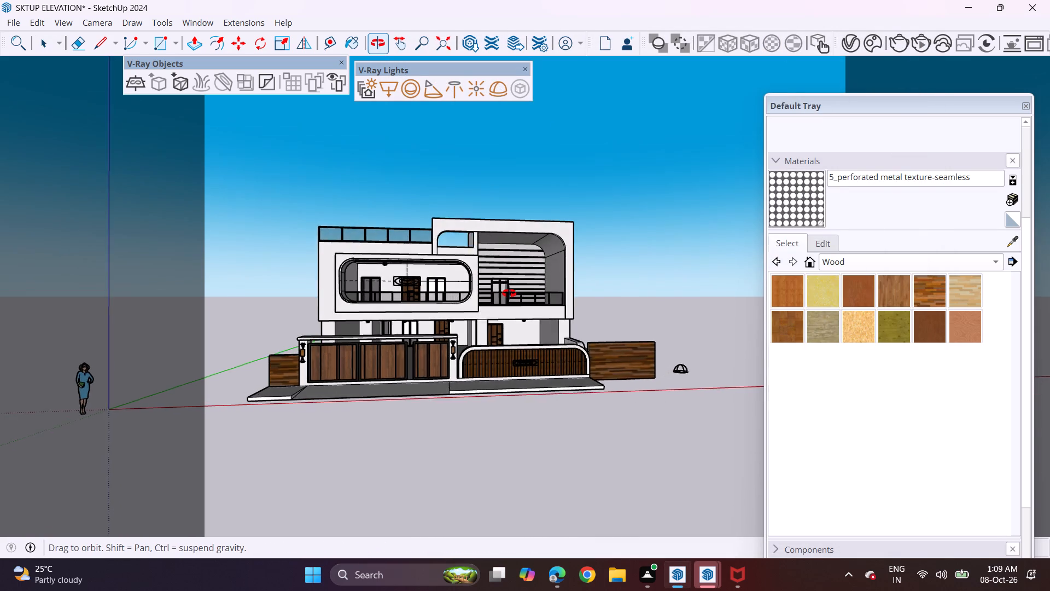
middle_drag(509, 293, 419, 304)
shift+middle_drag(405, 306, 499, 291)
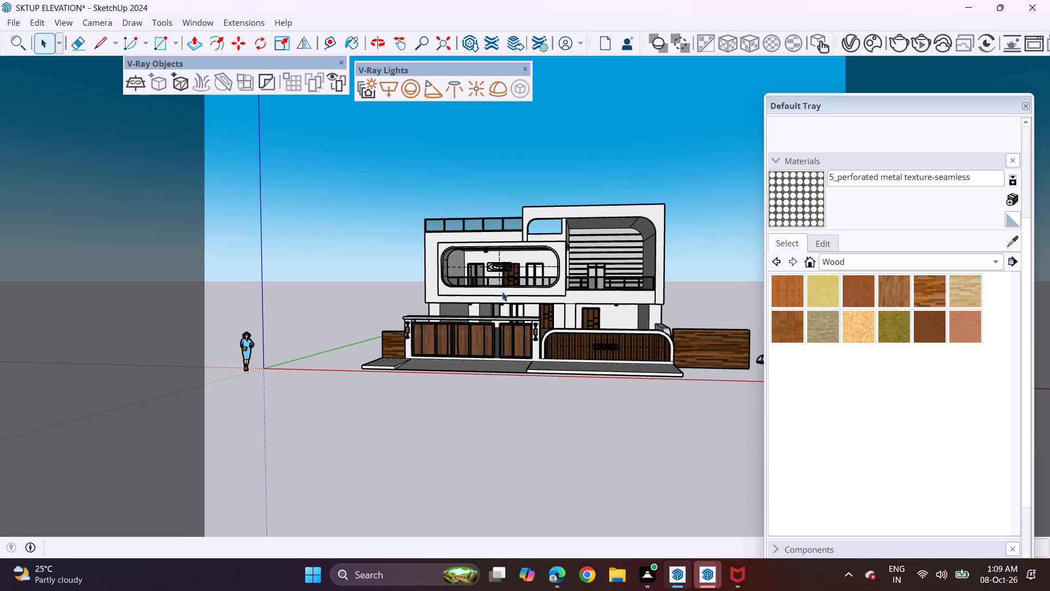
middle_drag(516, 289, 556, 288)
middle_drag(580, 276, 531, 305)
middle_drag(496, 311, 544, 293)
scroll(481, 290, up, 20)
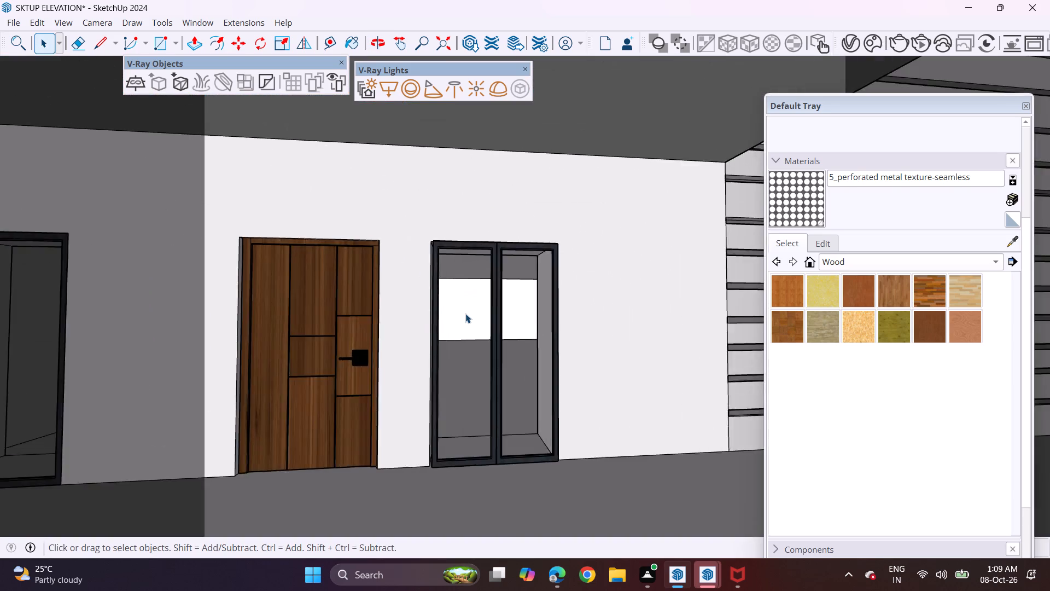
scroll(465, 314, up, 20)
scroll(465, 314, up, 12)
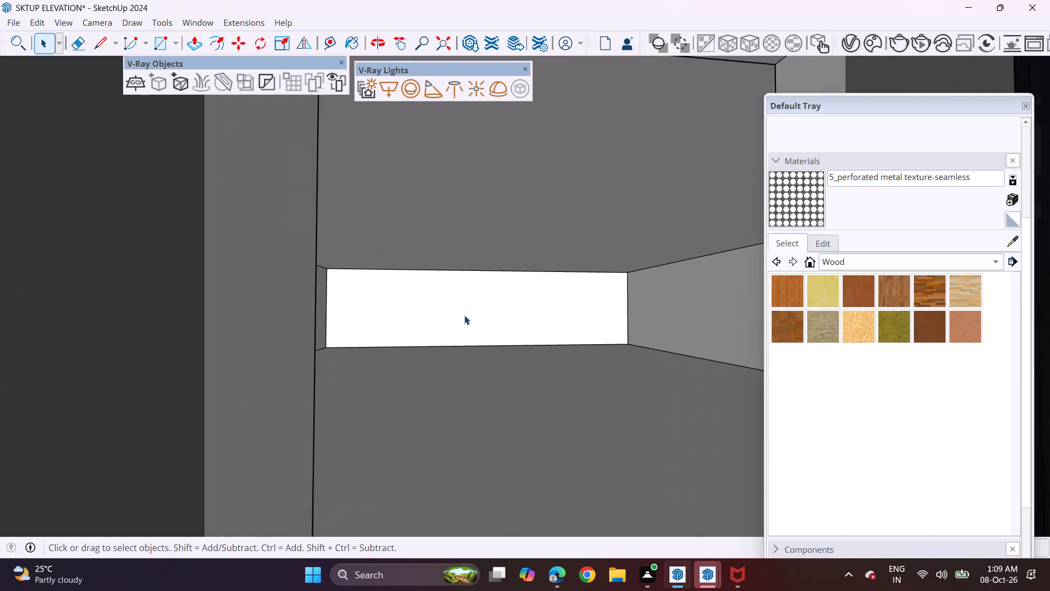
scroll(464, 315, up, 20)
scroll(464, 315, up, 12)
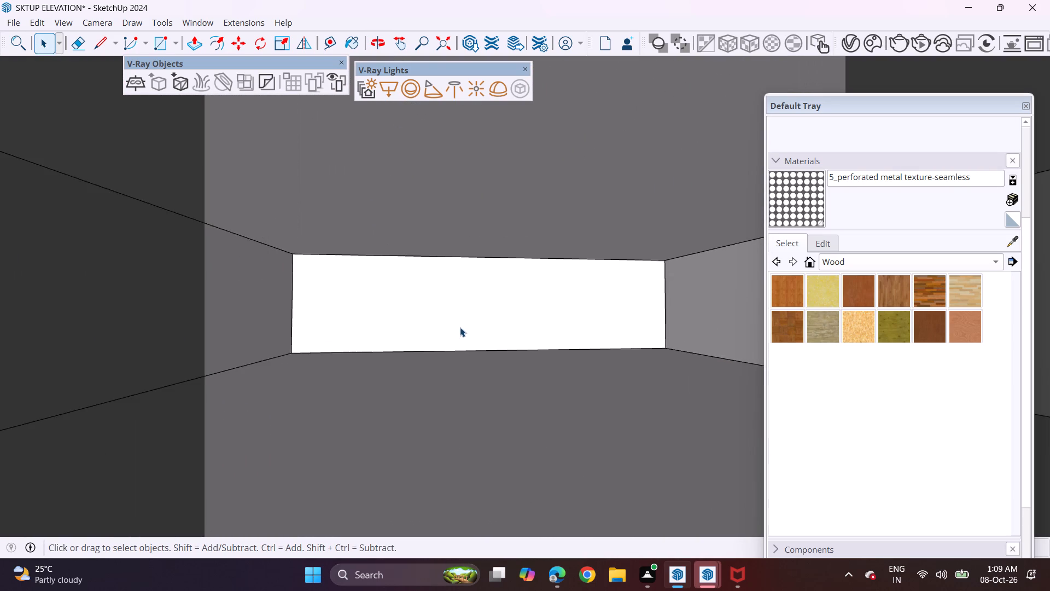
scroll(460, 327, up, 5)
click(472, 95)
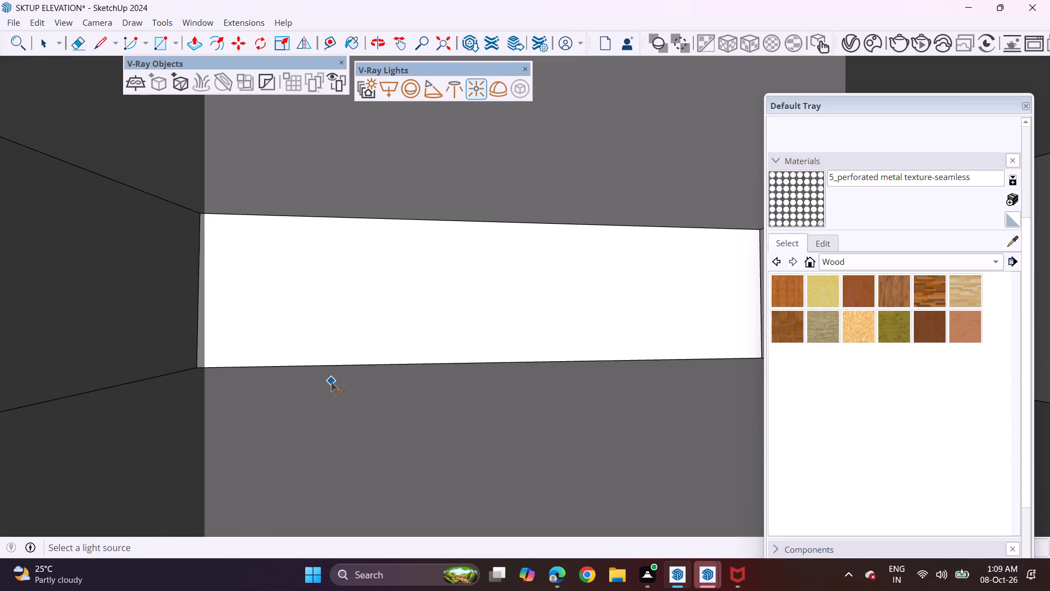
scroll(287, 298, down, 3)
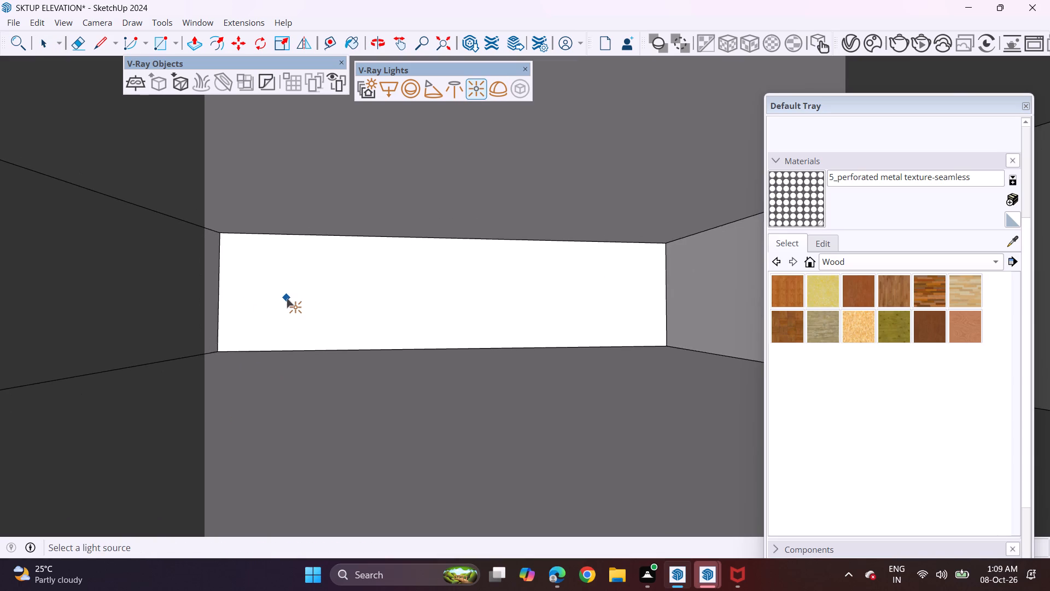
middle_drag(291, 307, 433, 314)
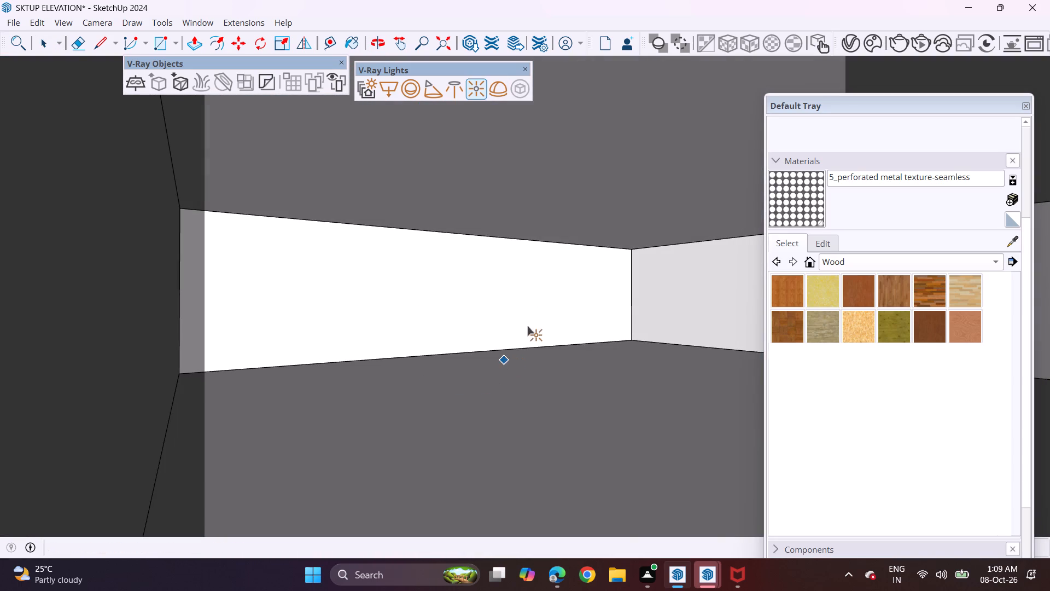
click(720, 201)
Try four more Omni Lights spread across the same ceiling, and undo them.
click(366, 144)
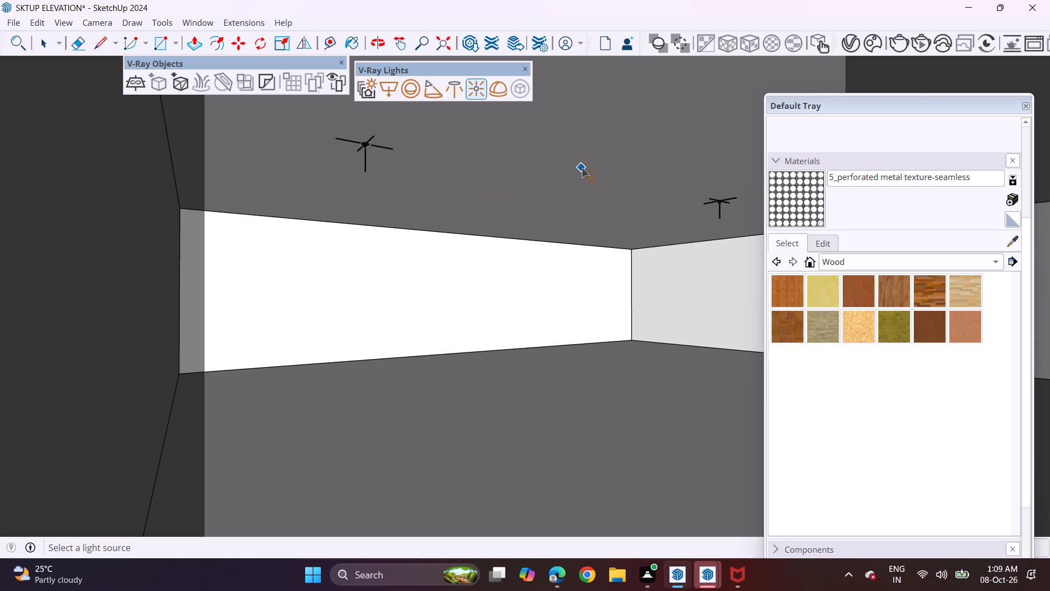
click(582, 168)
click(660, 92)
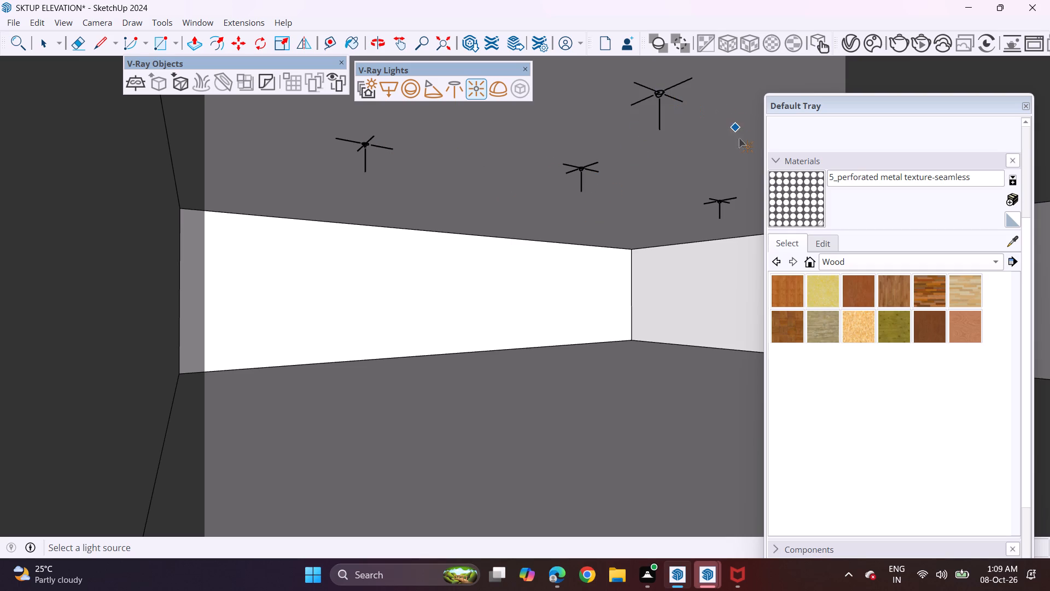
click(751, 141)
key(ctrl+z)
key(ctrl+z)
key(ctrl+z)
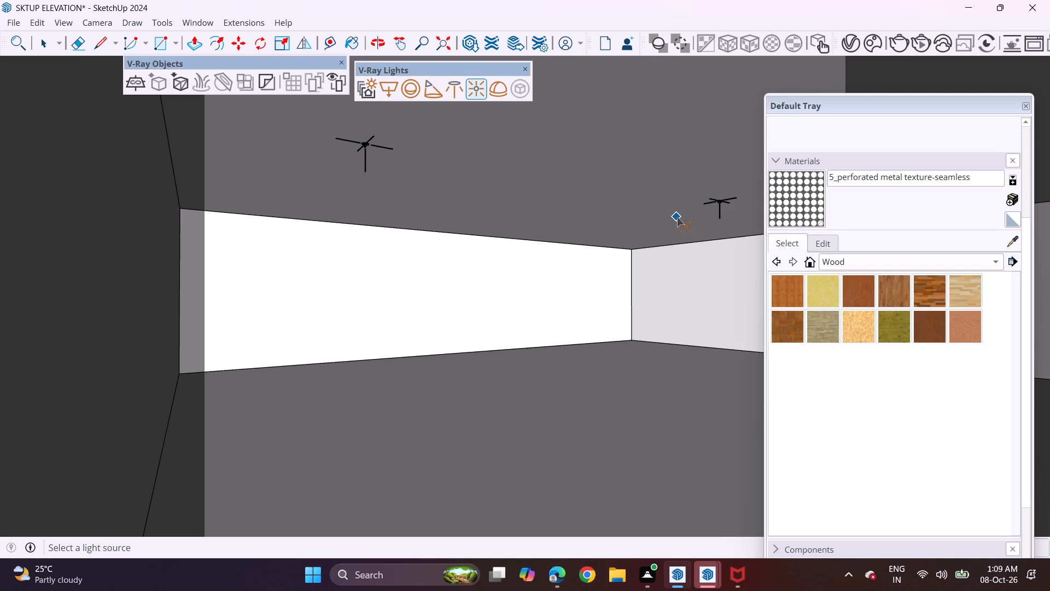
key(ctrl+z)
Scale the Omni Light up uniformly from a corner so it spans much of the room's height.
key(space)
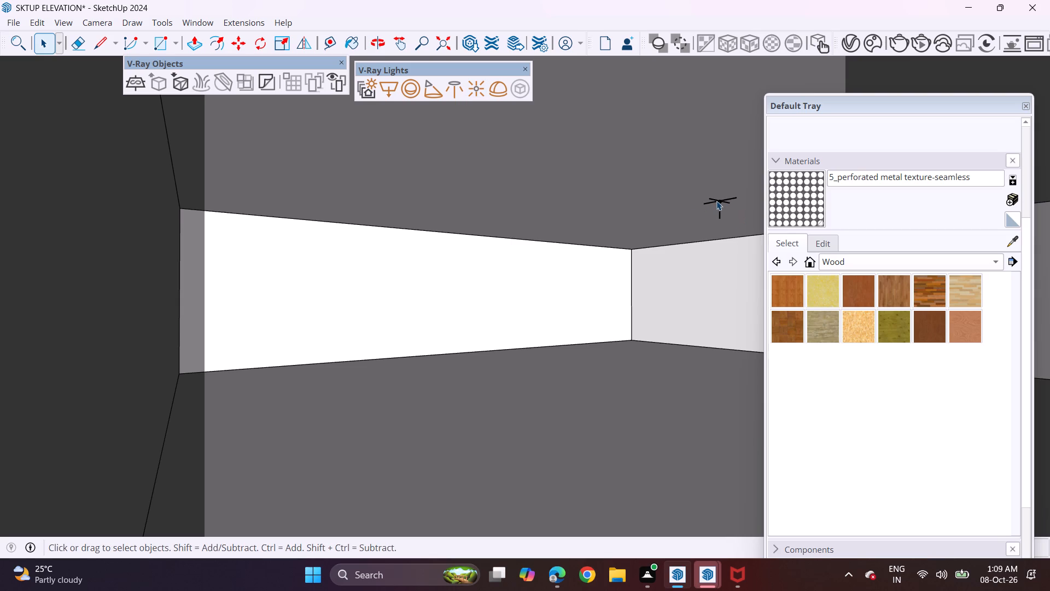
click(717, 201)
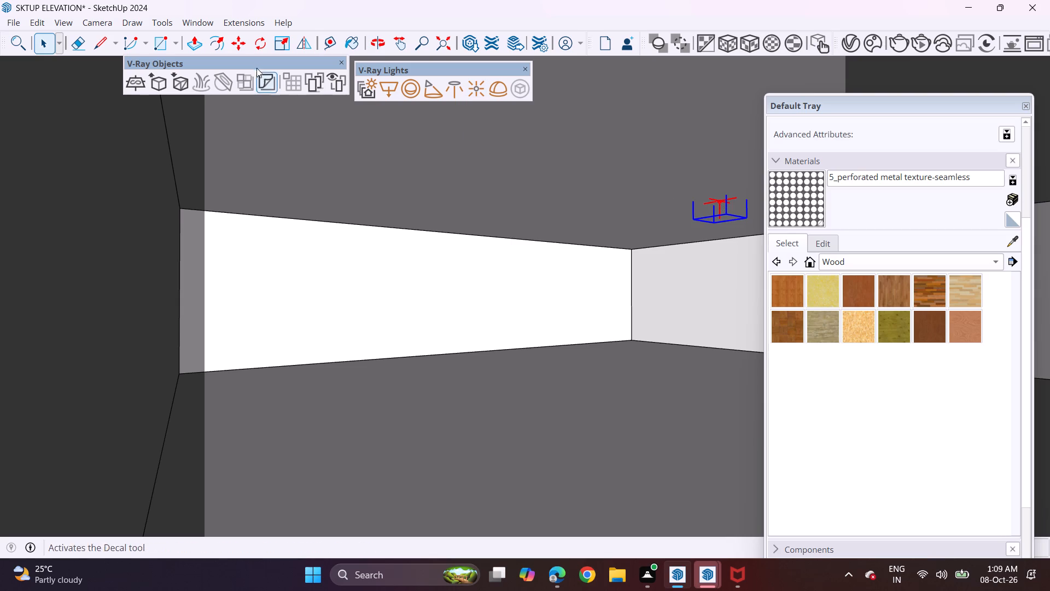
click(283, 46)
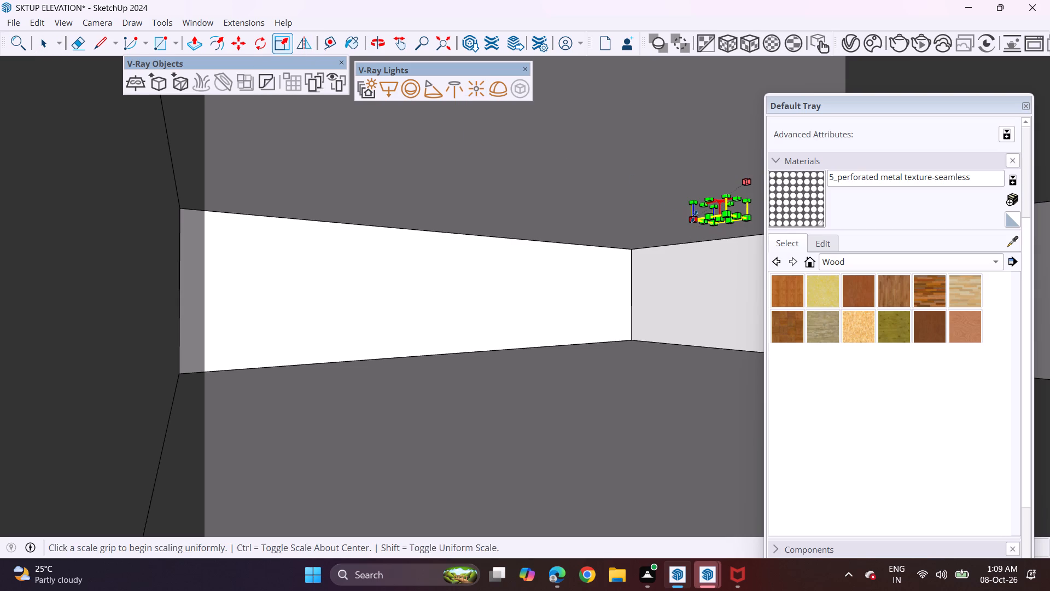
click(694, 216)
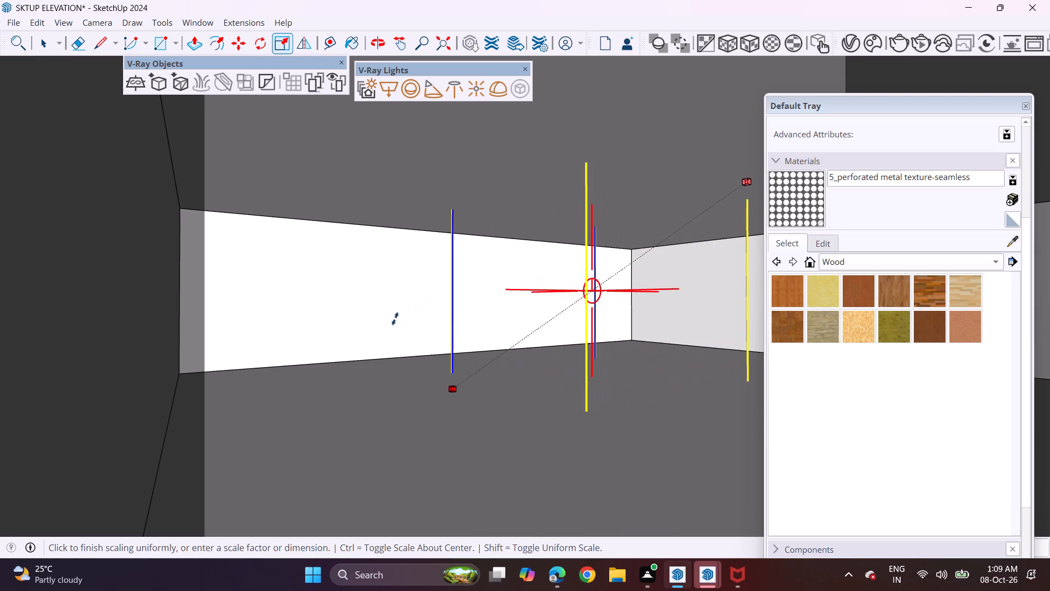
click(442, 286)
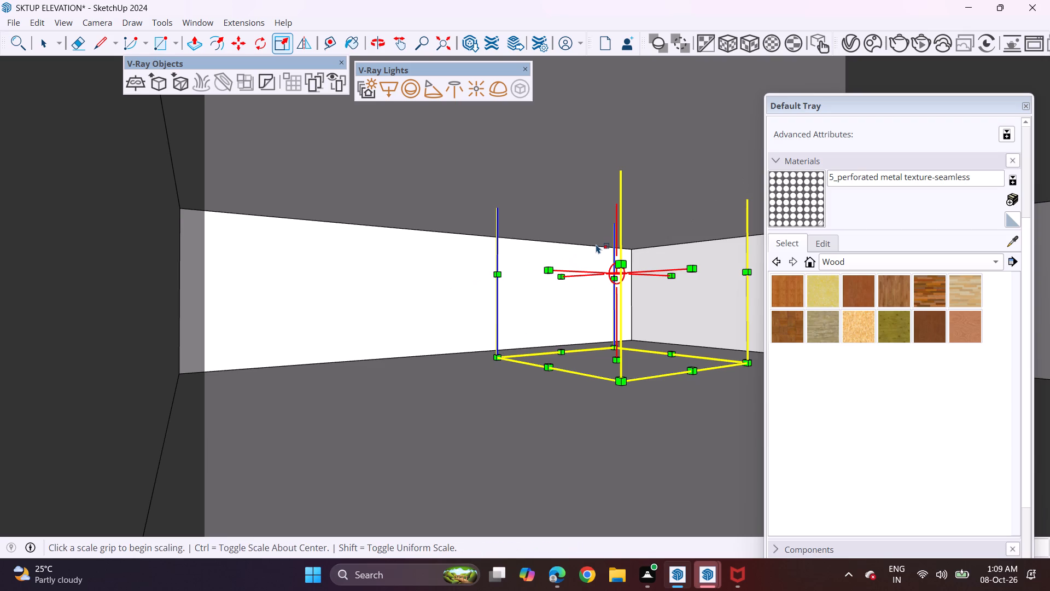
middle_drag(594, 245, 430, 222)
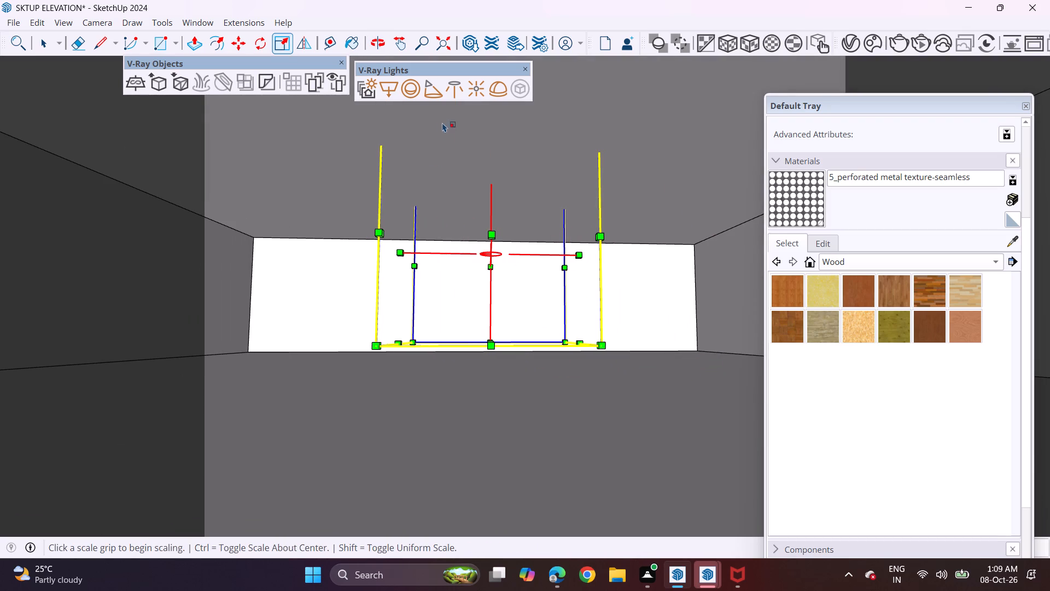
Set the Omni Light's colour to a warm orange of R 0.831, G 0.614, B 0.269 in the V-Ray light settings.
click(853, 49)
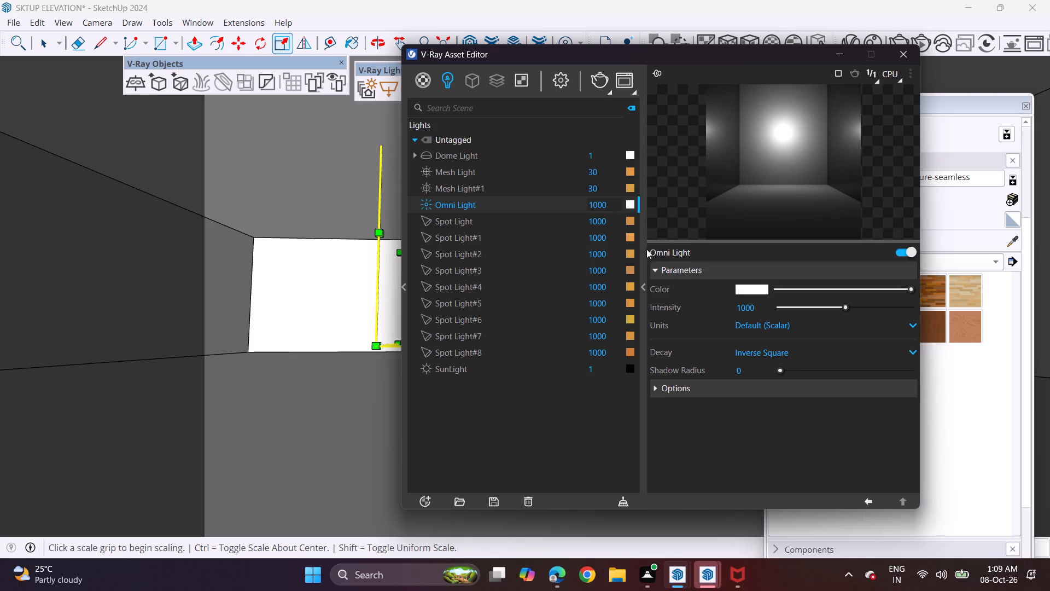
click(631, 203)
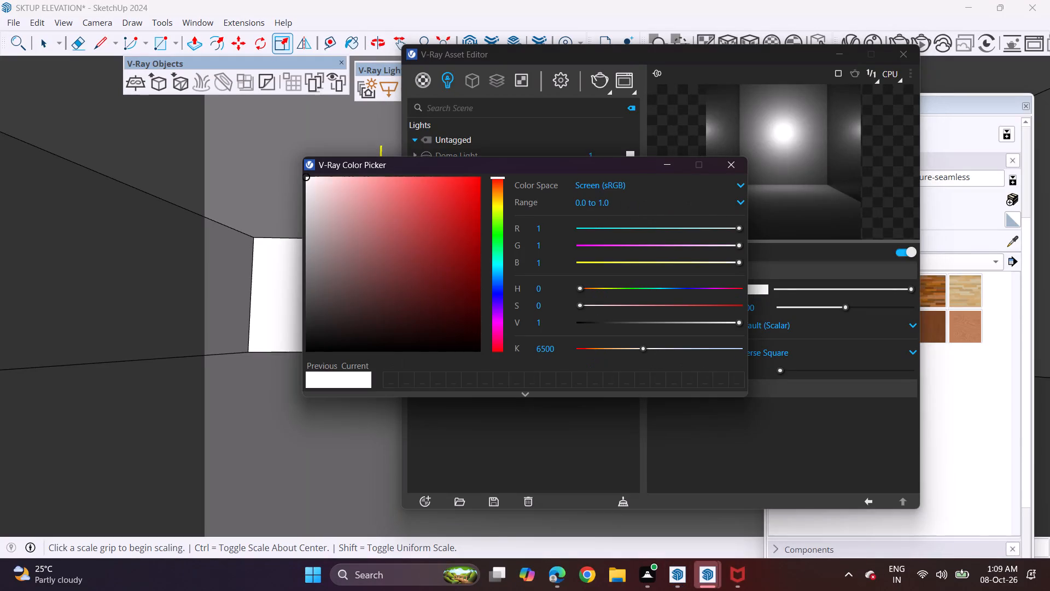
click(495, 195)
click(424, 207)
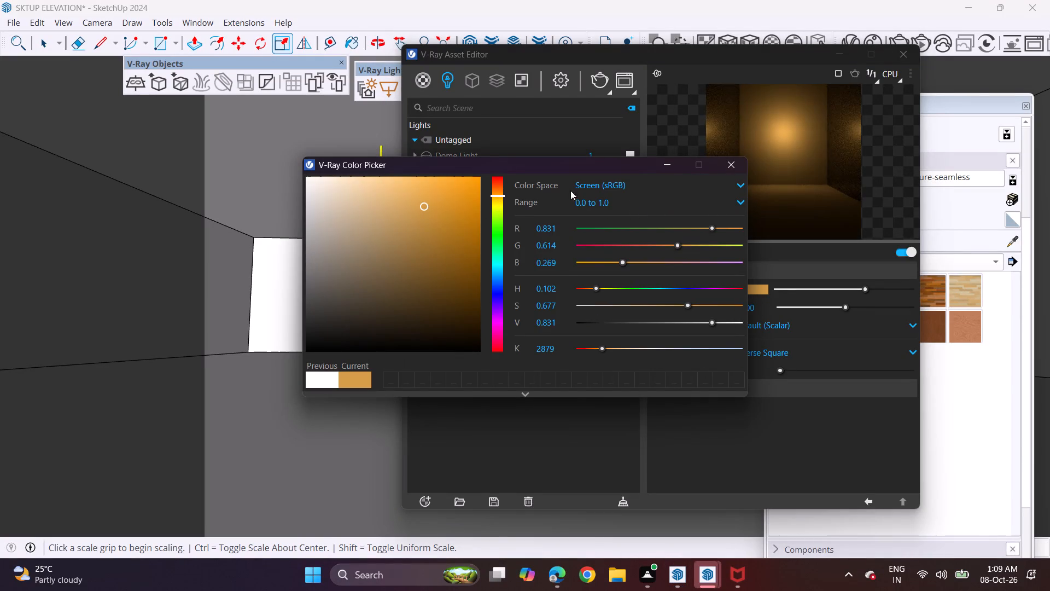
click(740, 165)
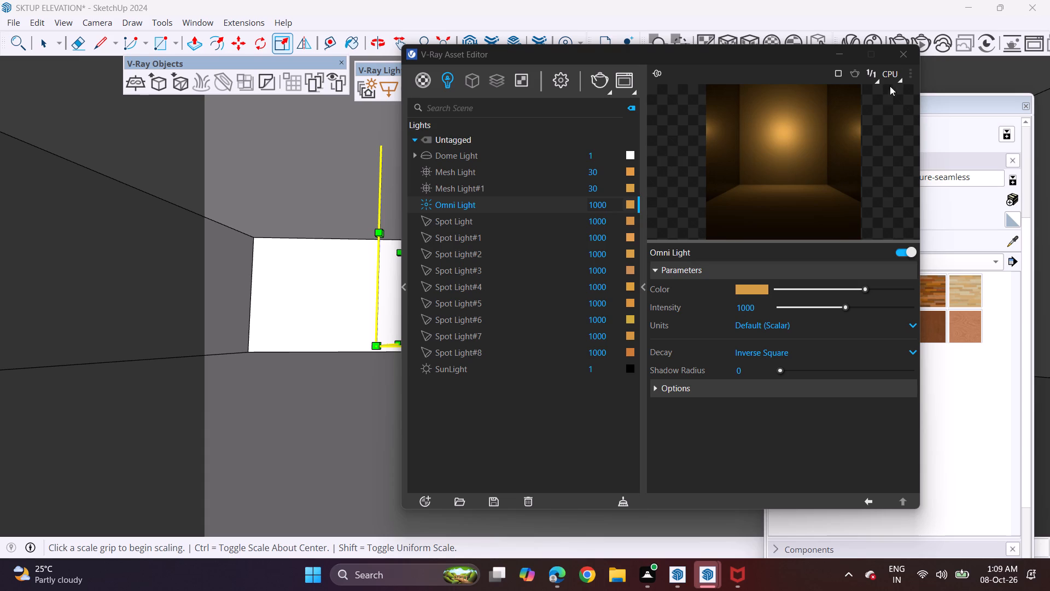
click(902, 63)
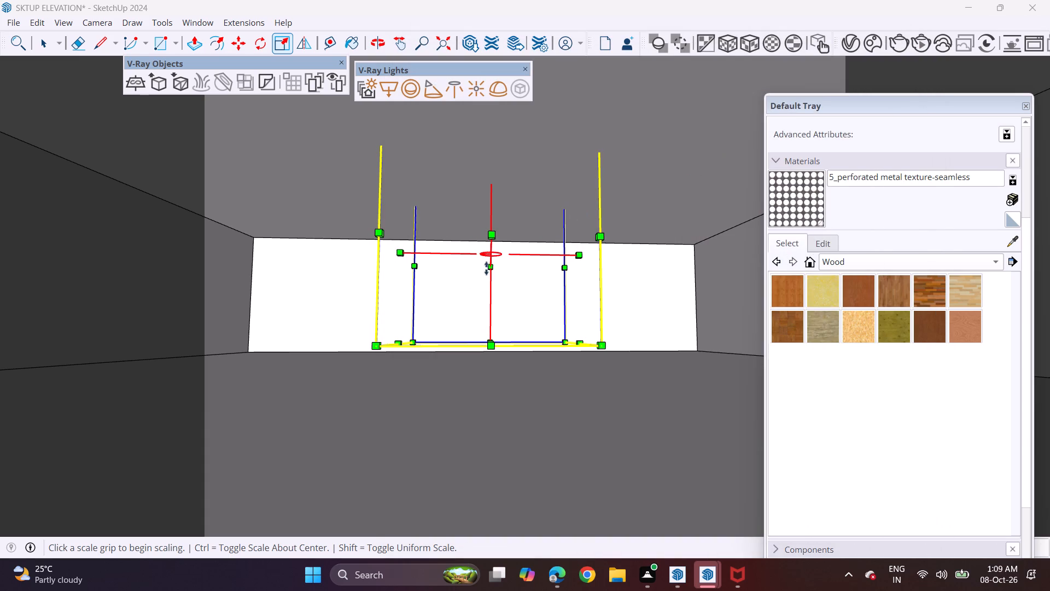
Copy the warm, enlarged V-Ray Omni Light from its current room into the room beyond the dark-framed doorway.
key(space)
key(space)
key(Escape)
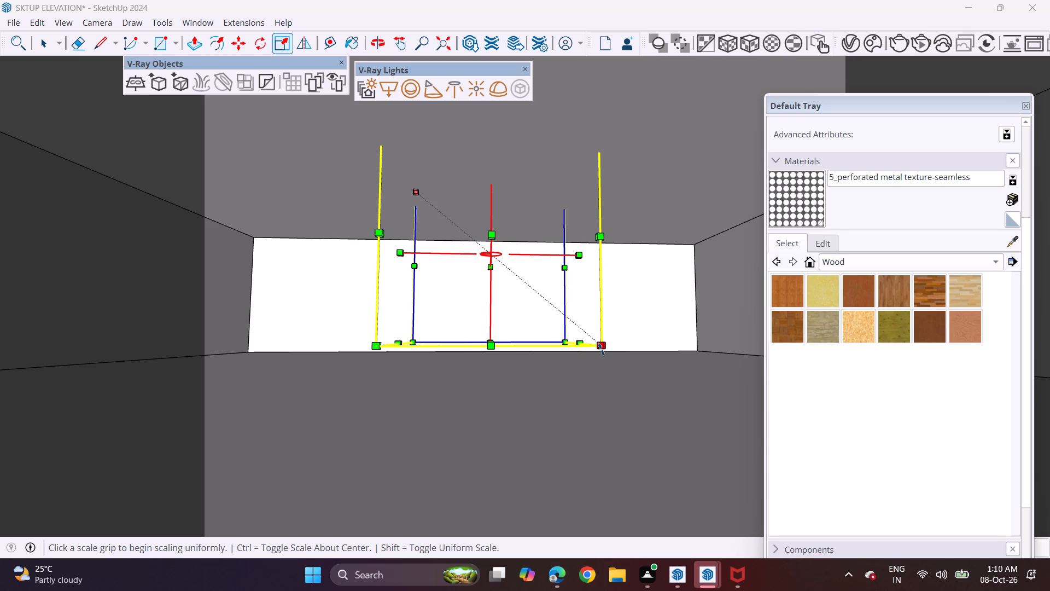
key(m)
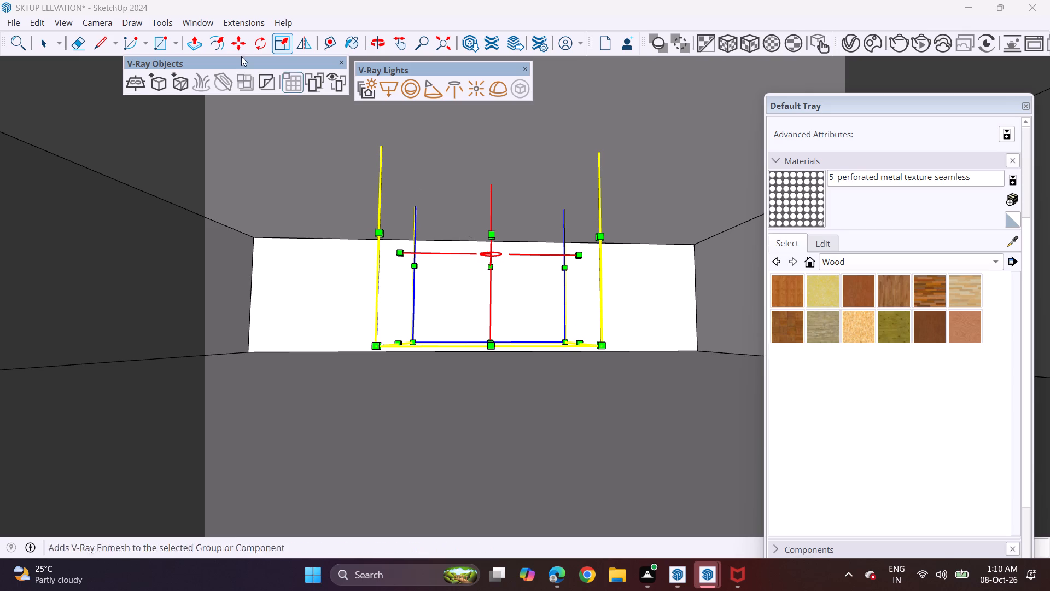
click(234, 42)
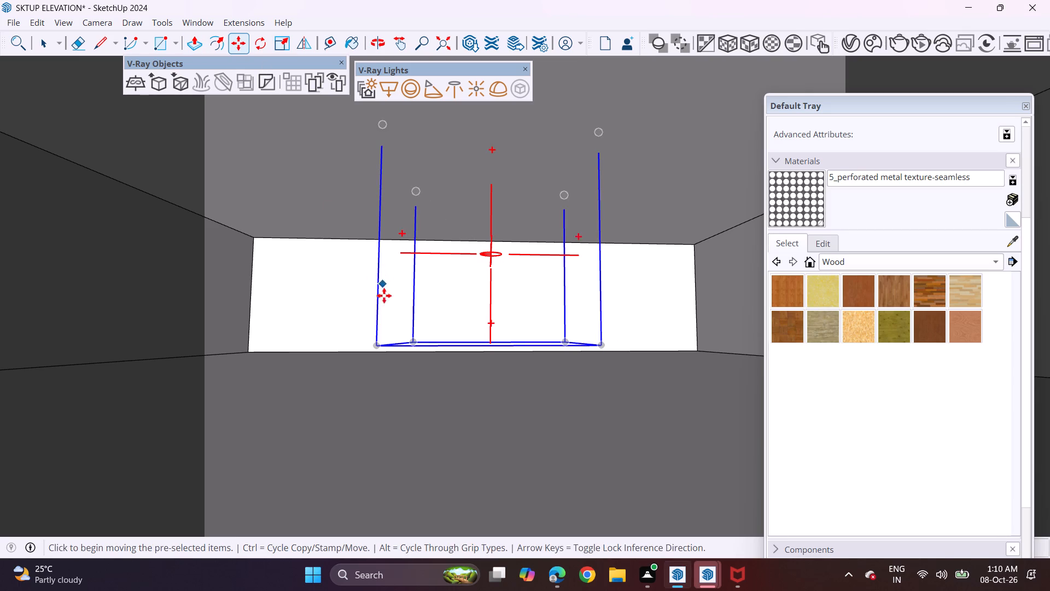
click(371, 345)
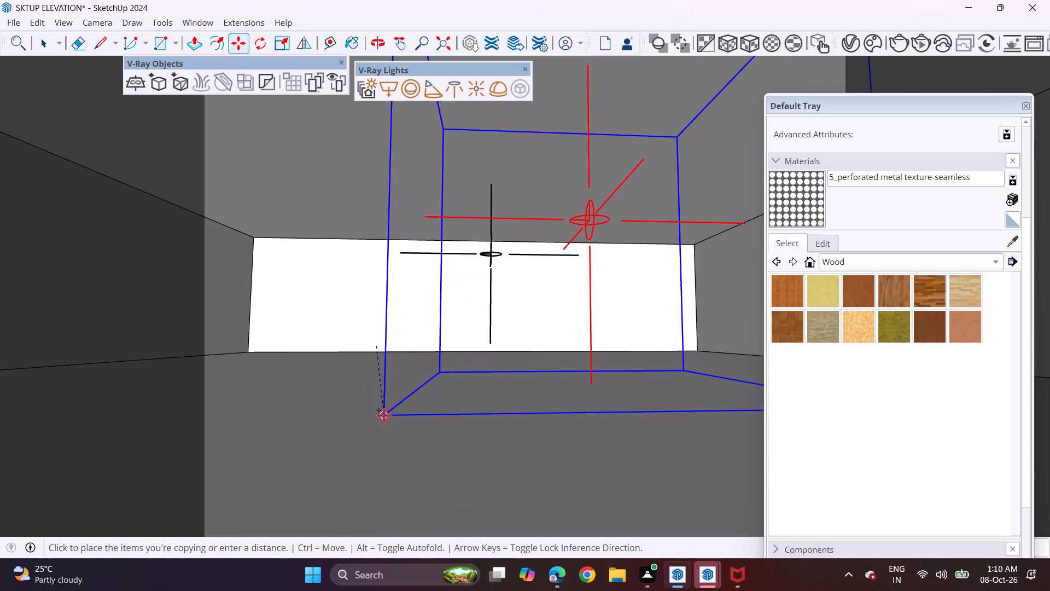
scroll(384, 415, down, 3)
middle_drag(379, 391, 383, 350)
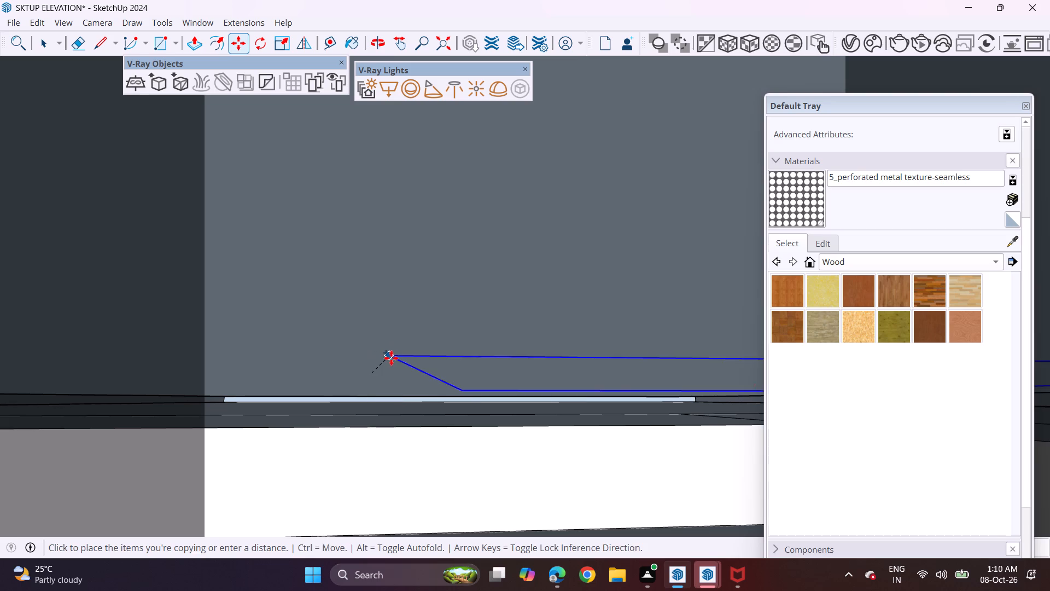
scroll(391, 358, down, 3)
middle_drag(384, 525, 408, 109)
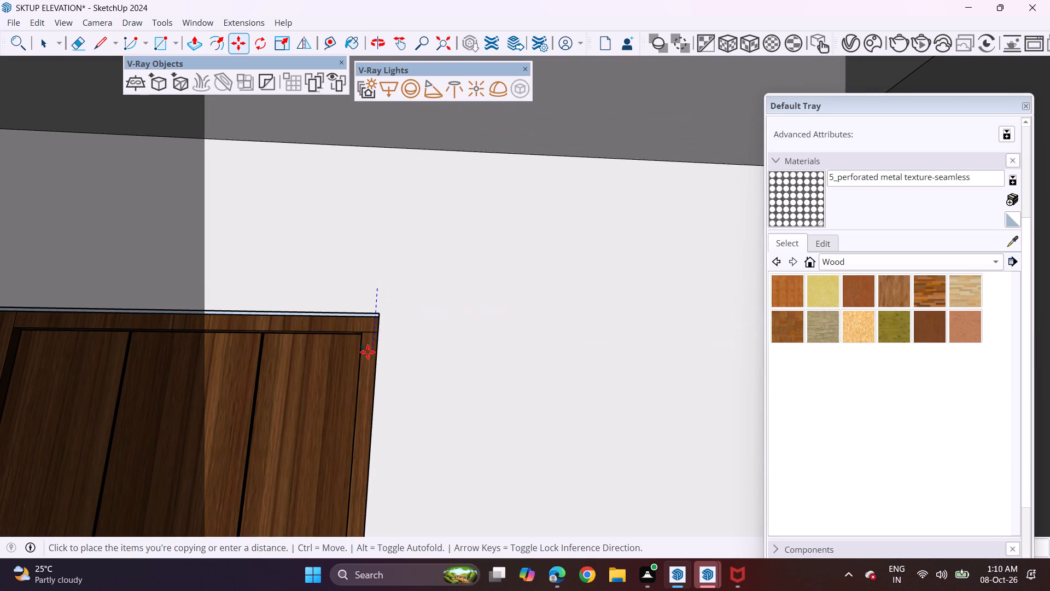
shift+middle_drag(332, 362, 824, 346)
middle_drag(308, 375, 579, 372)
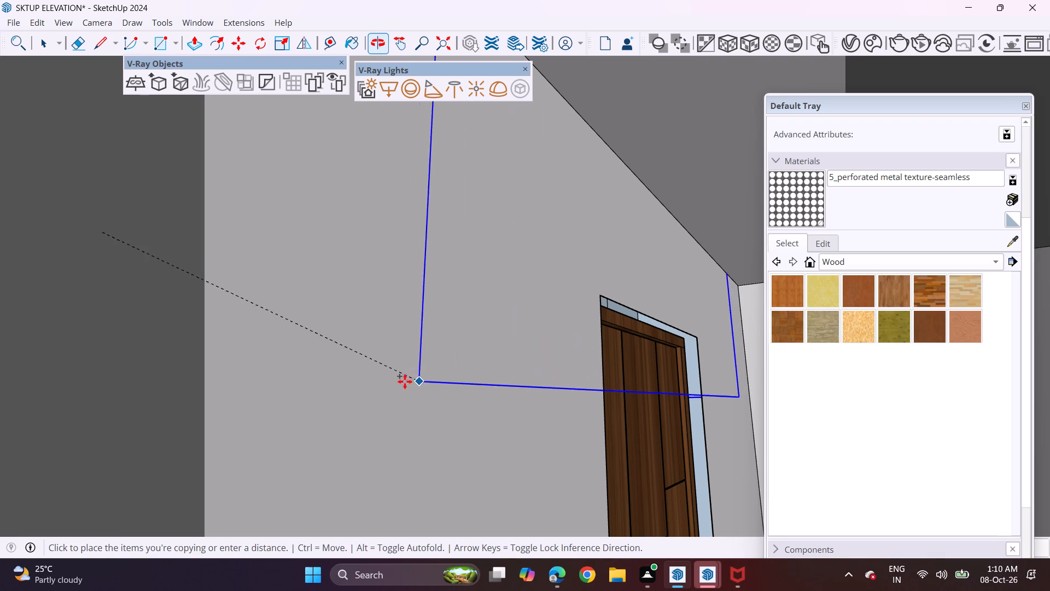
scroll(400, 379, down, 9)
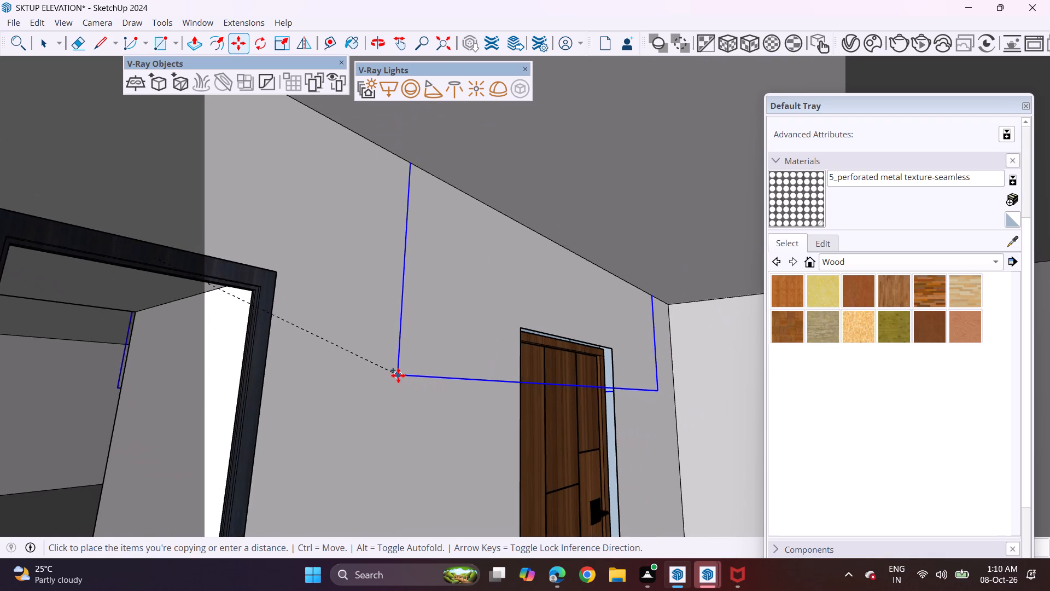
middle_drag(398, 375, 261, 384)
scroll(164, 410, up, 17)
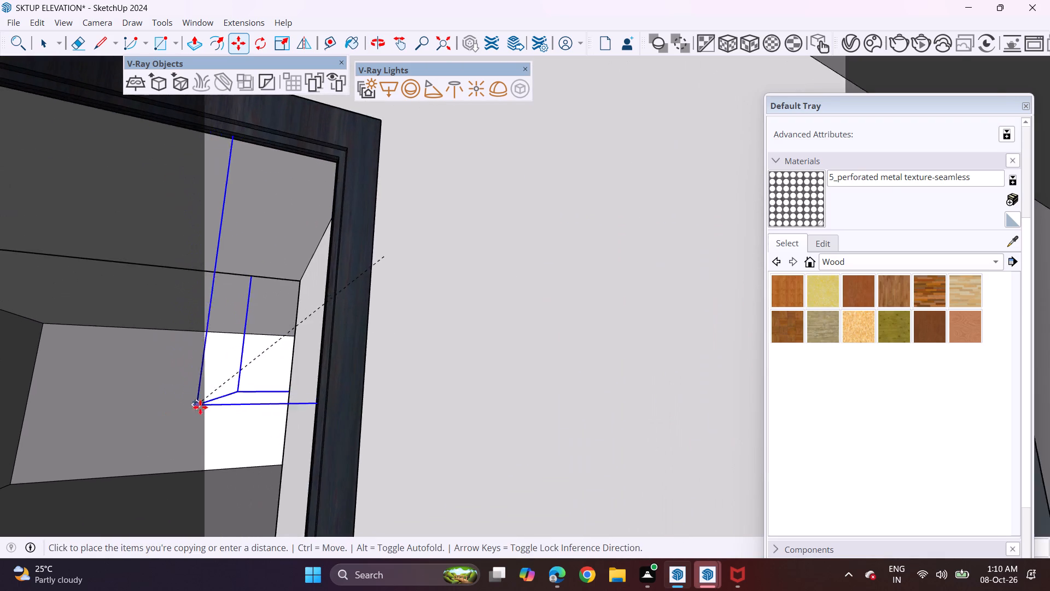
scroll(200, 407, up, 20)
scroll(200, 407, up, 13)
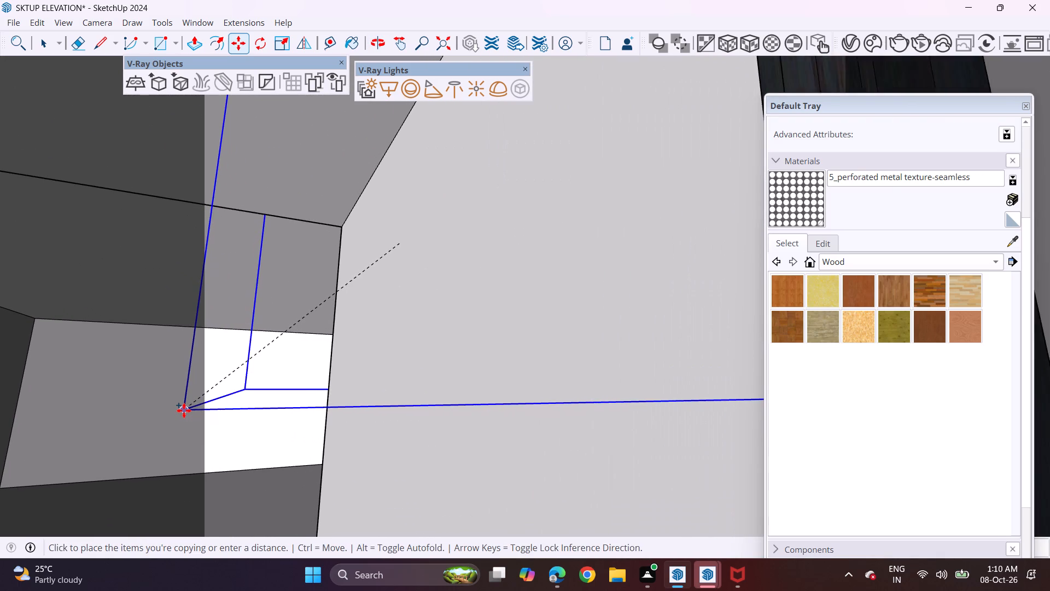
scroll(184, 410, up, 20)
scroll(184, 410, up, 3)
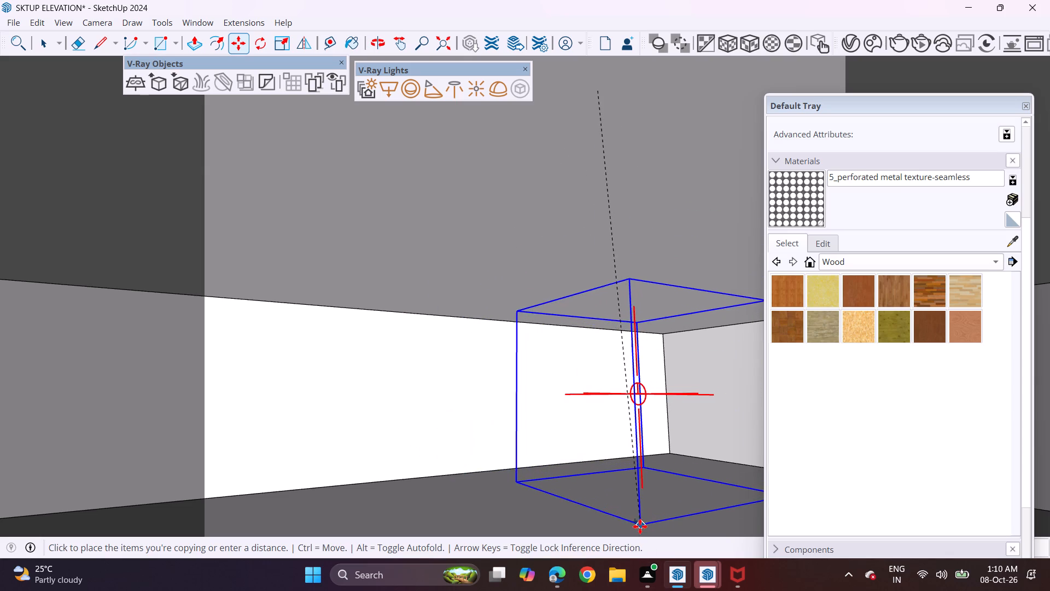
click(640, 526)
Move the copied Omni Light farther from the room's back corner, using its bottom corner as the base point.
scroll(635, 407, down, 3)
middle_drag(635, 407, 635, 391)
click(634, 377)
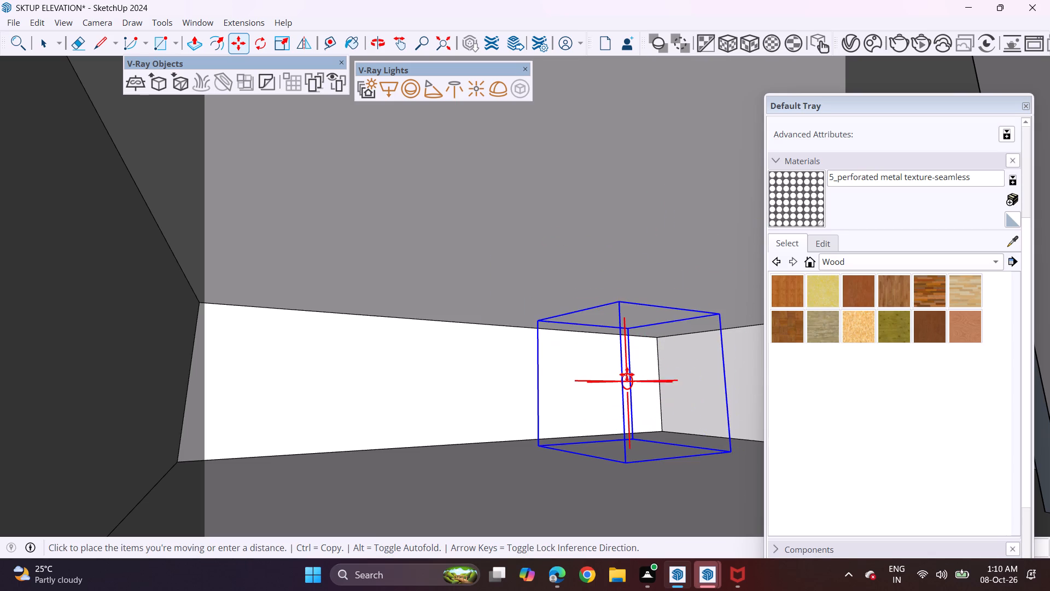
click(627, 374)
click(634, 437)
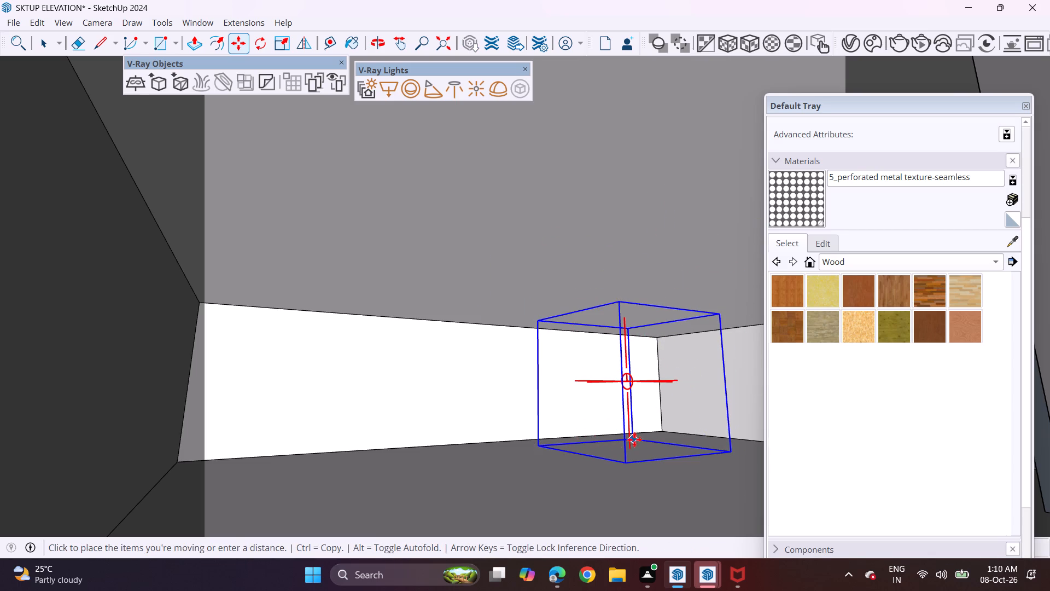
click(632, 437)
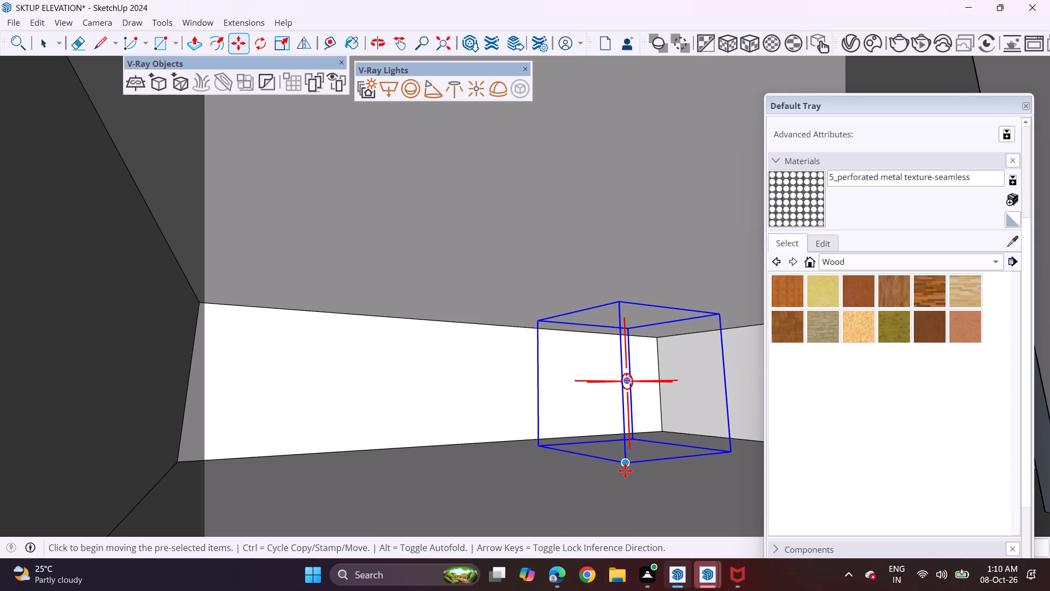
click(626, 464)
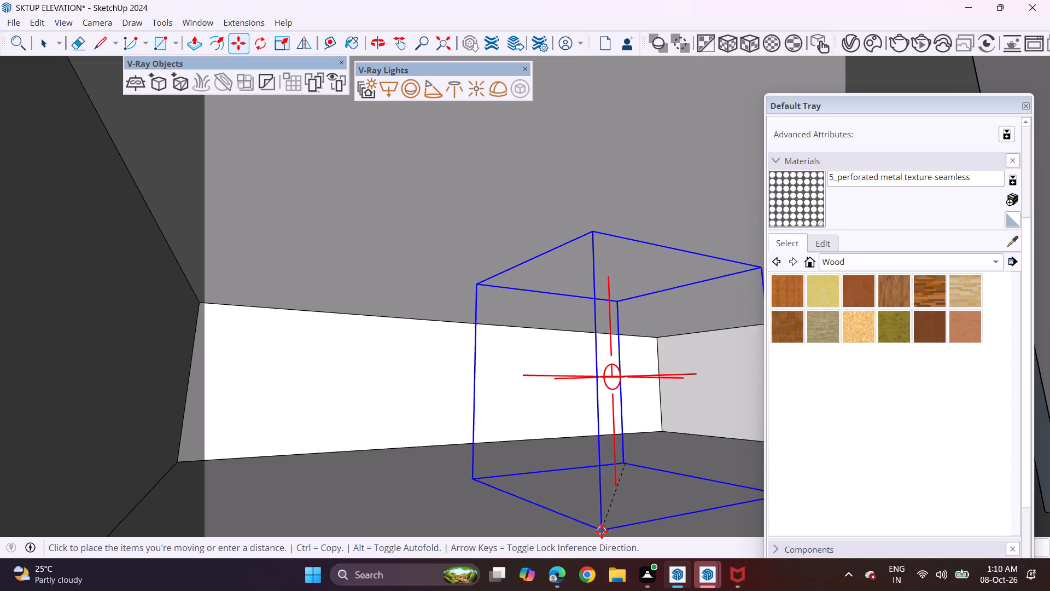
click(602, 531)
Run a V-Ray test render of the whole front elevation, examine the lighting, and close the frame buffer.
scroll(627, 410, down, 4)
middle_drag(627, 410, 392, 430)
scroll(503, 344, down, 7)
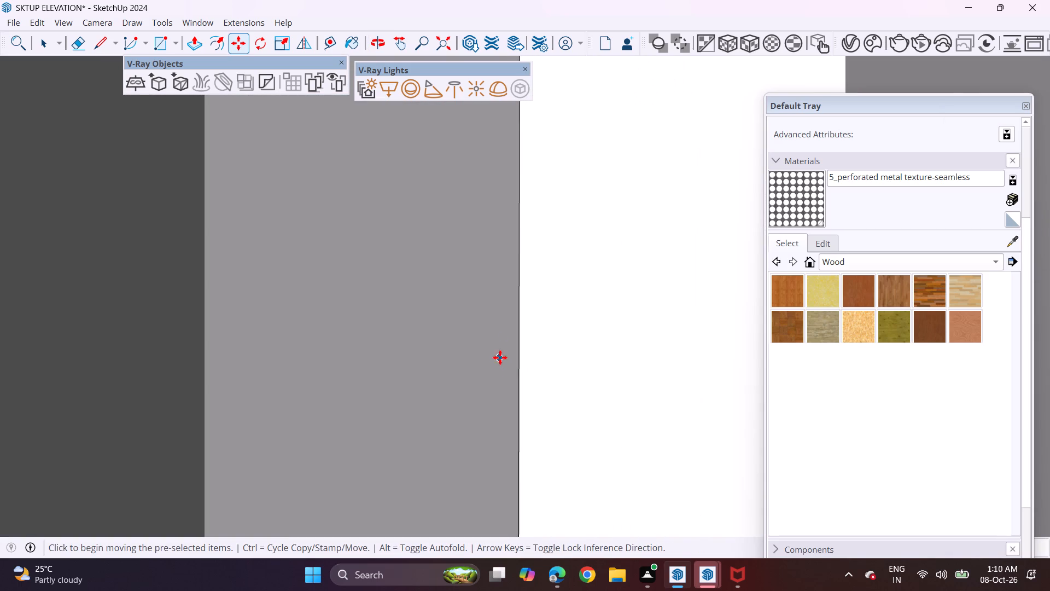
scroll(500, 357, down, 20)
scroll(500, 357, down, 20)
scroll(500, 357, down, 4)
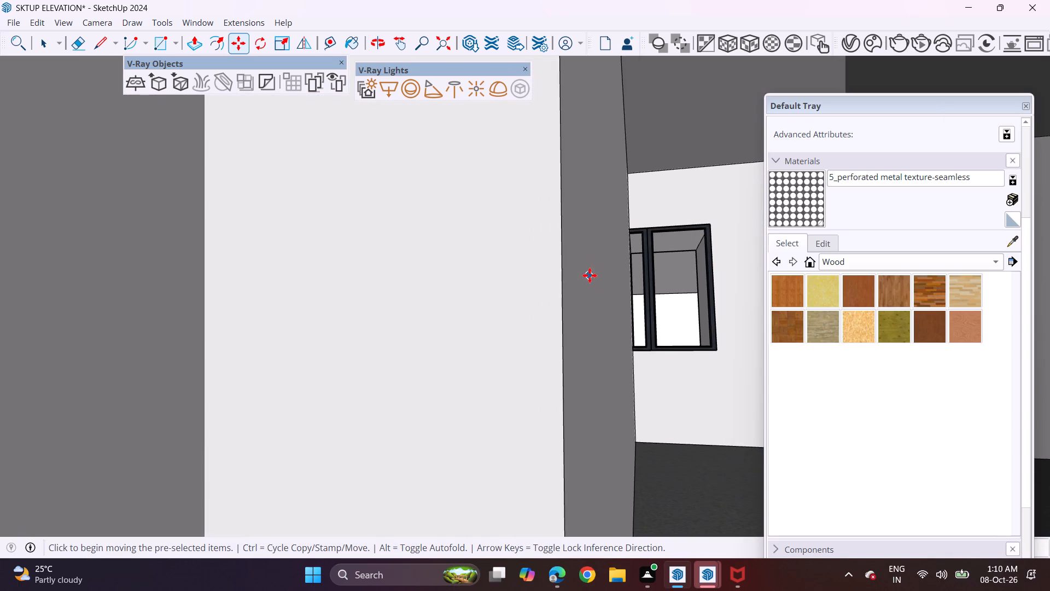
scroll(590, 275, down, 2)
middle_drag(487, 318, 442, 378)
scroll(511, 306, down, 17)
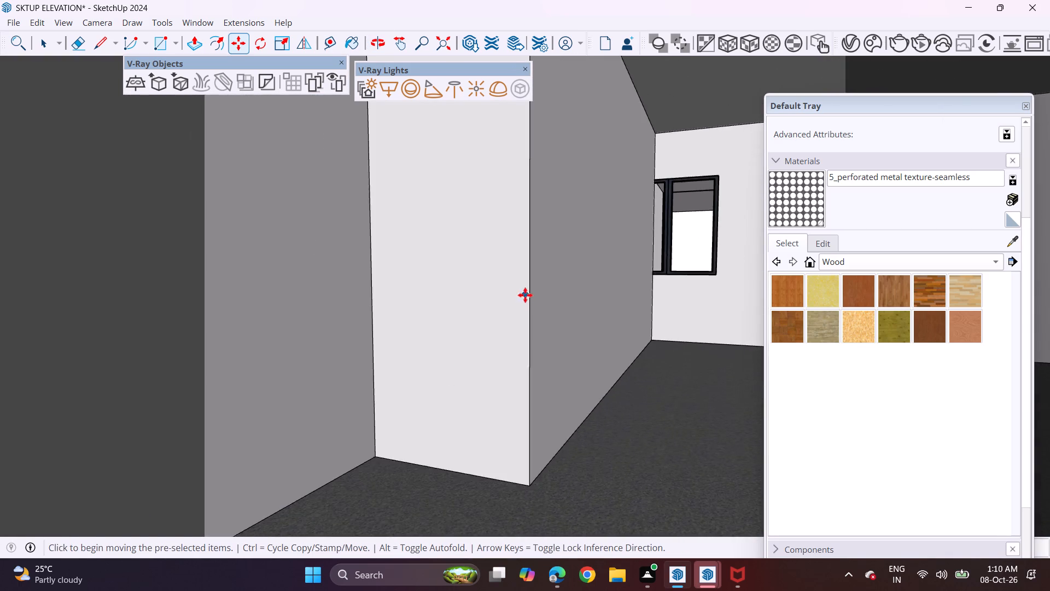
scroll(525, 295, down, 20)
scroll(525, 295, down, 5)
middle_drag(552, 308, 605, 310)
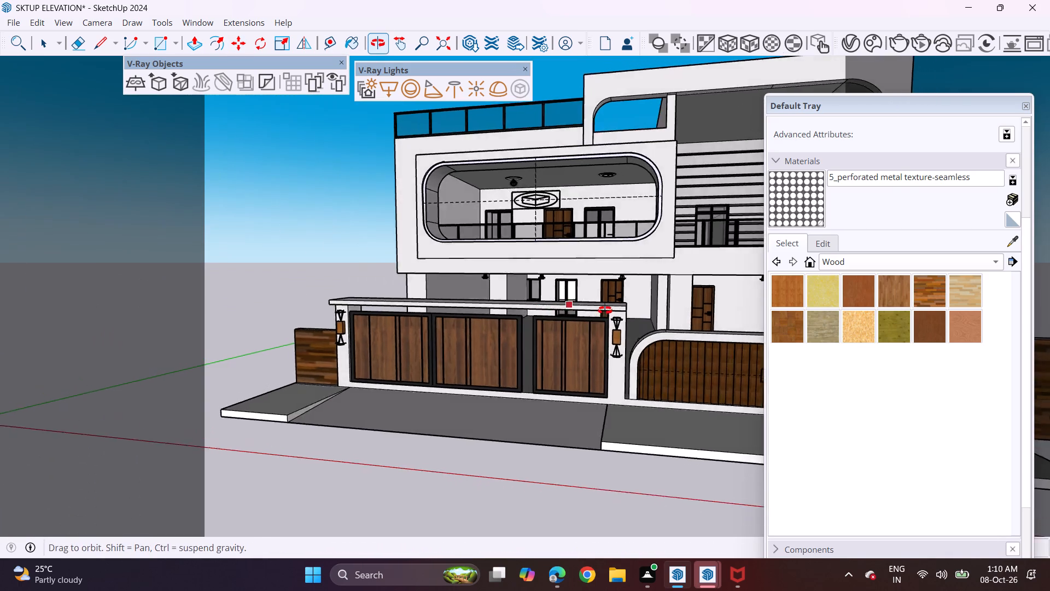
middle_drag(605, 310, 708, 304)
scroll(686, 294, down, 3)
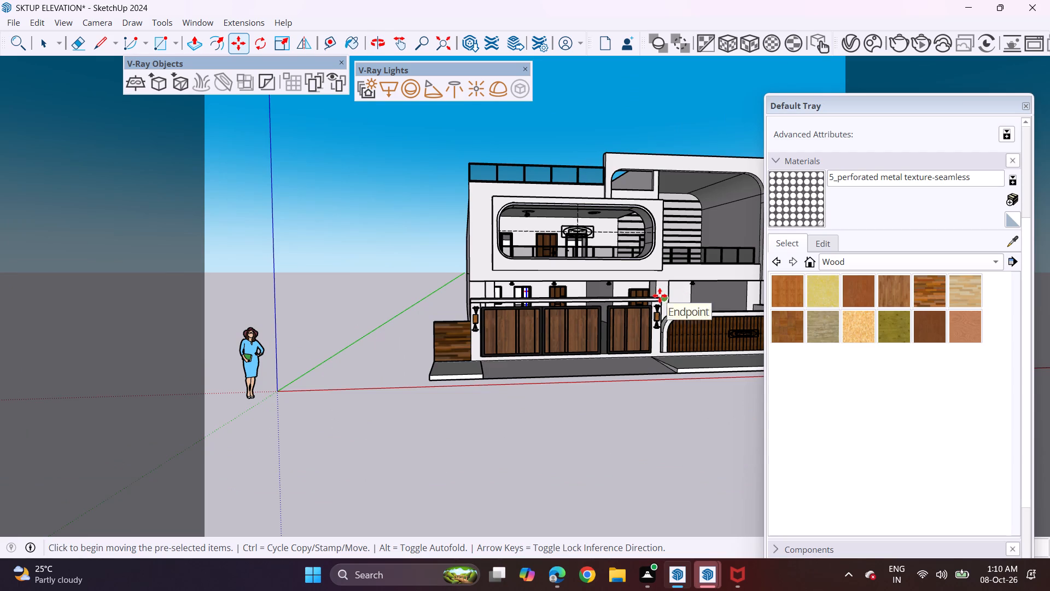
middle_drag(660, 296, 599, 315)
middle_drag(588, 314, 519, 302)
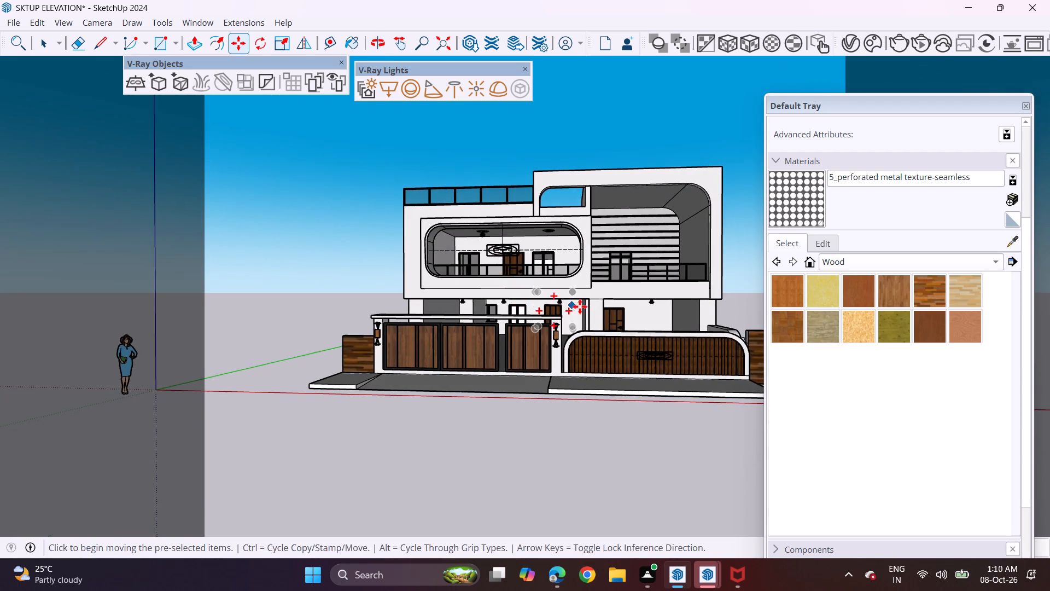
middle_drag(621, 300, 582, 305)
scroll(581, 305, down, 3)
shift+middle_drag(581, 298, 521, 316)
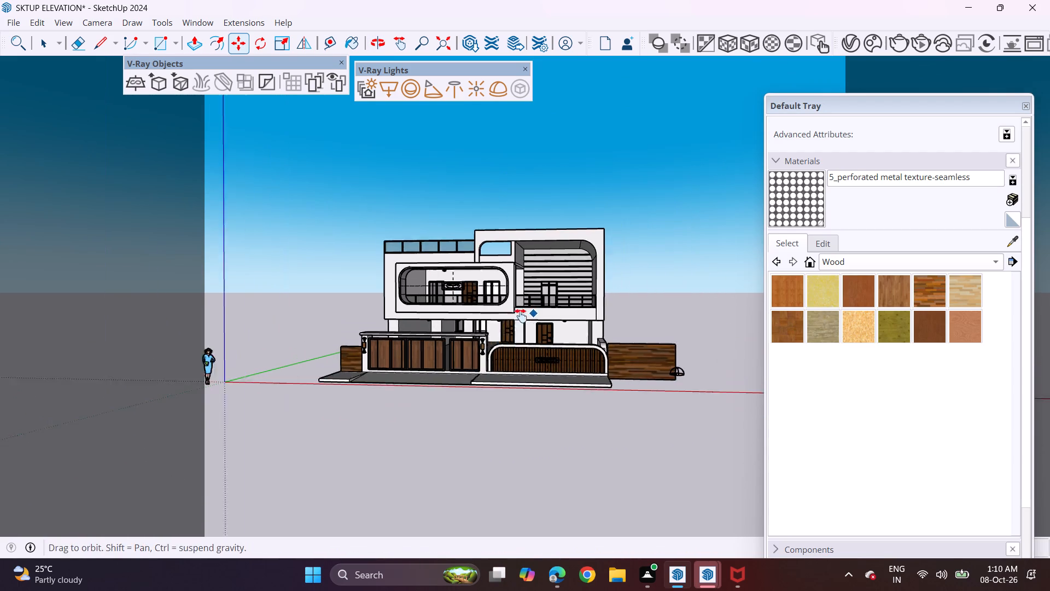
shift+middle_drag(521, 316, 520, 316)
middle_drag(514, 319, 576, 305)
scroll(570, 306, up, 2)
middle_drag(538, 312, 513, 318)
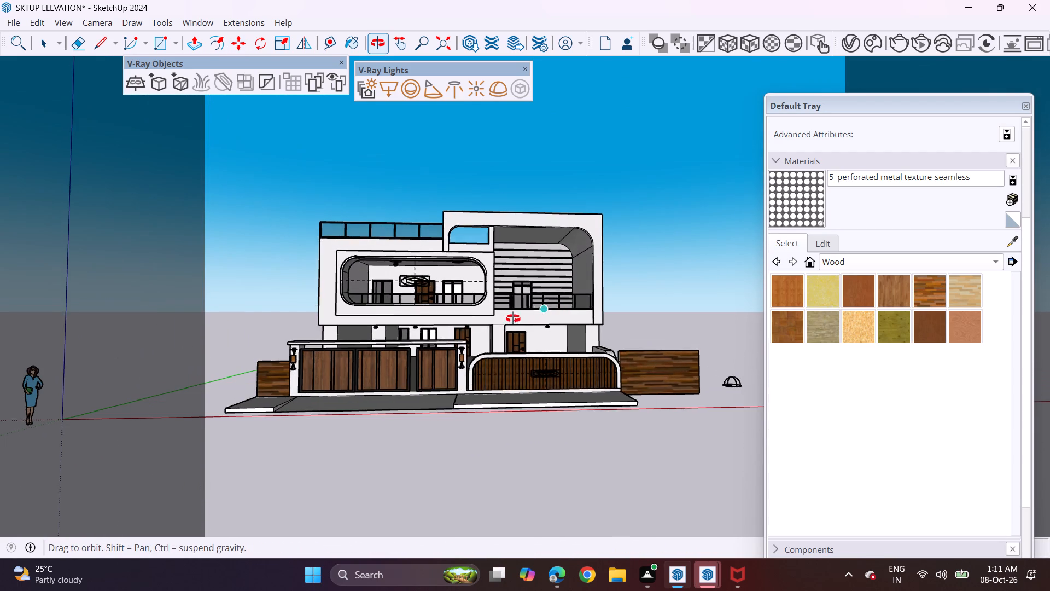
middle_drag(513, 318, 503, 321)
middle_drag(505, 321, 534, 318)
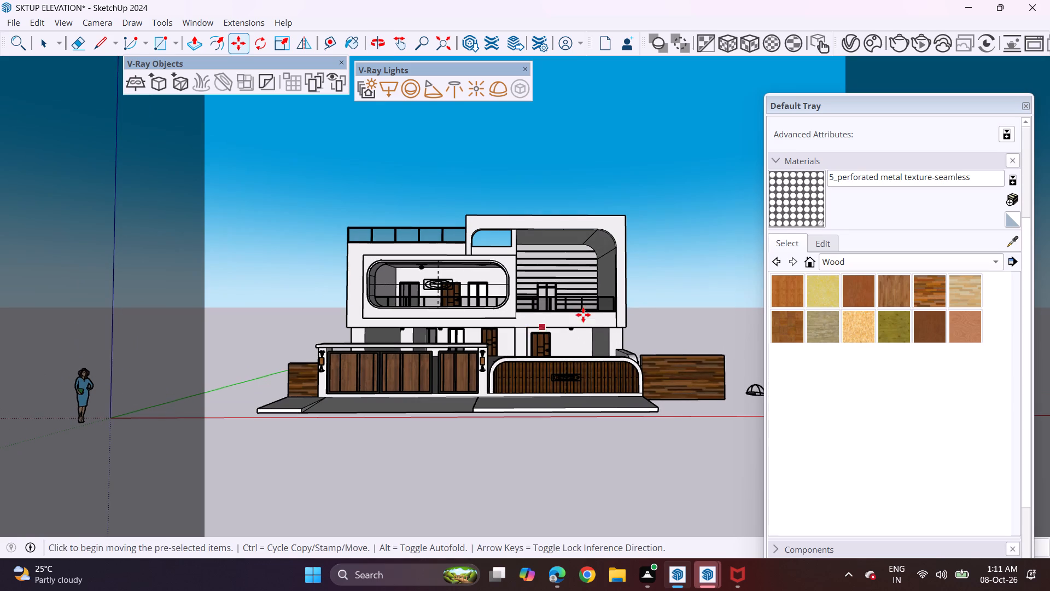
click(1028, 106)
click(858, 42)
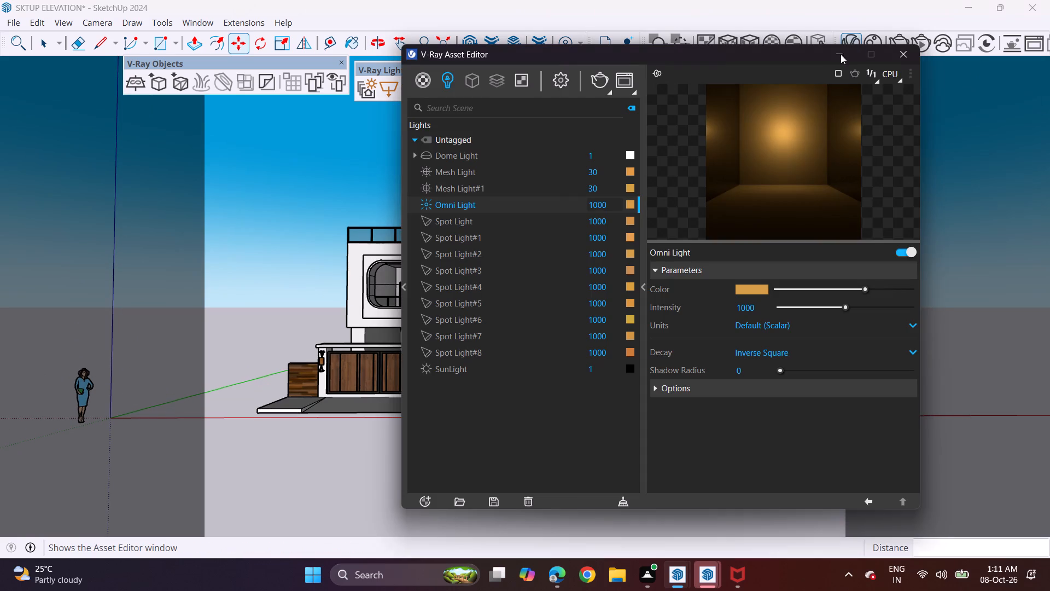
click(599, 77)
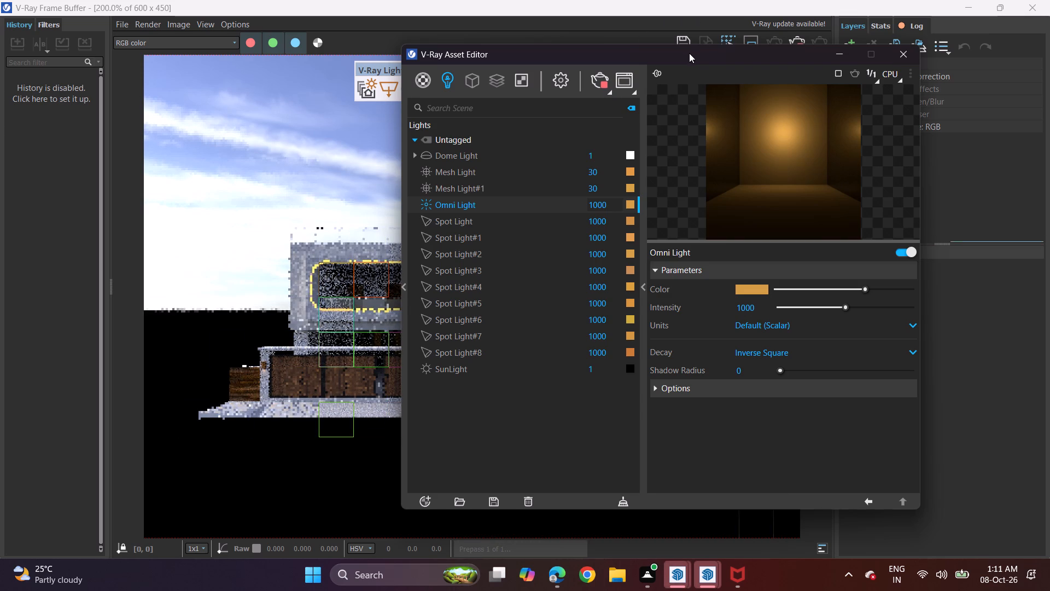
drag(687, 54, 933, 43)
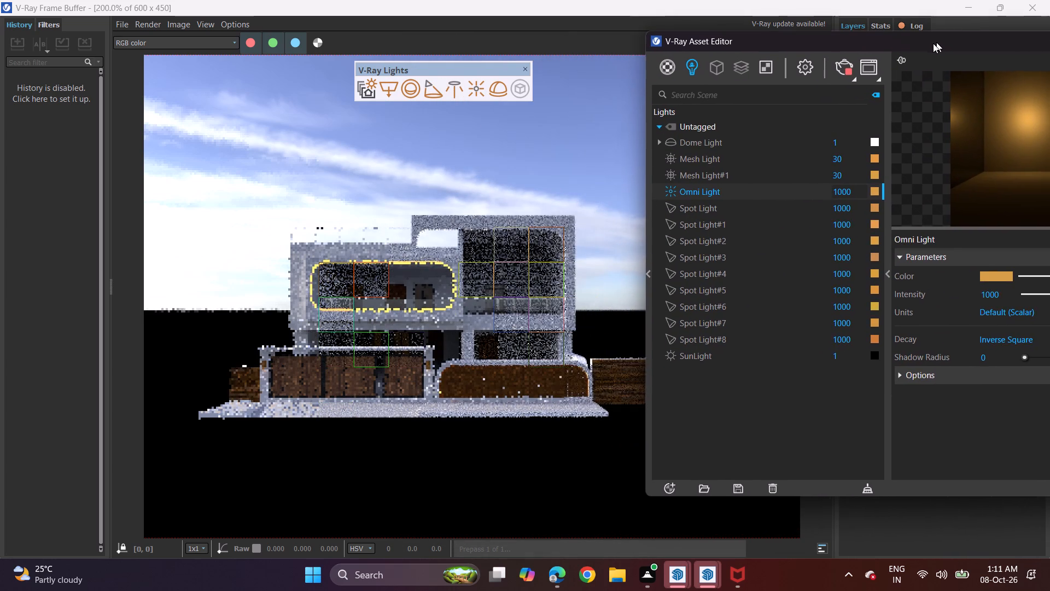
drag(933, 43, 808, 51)
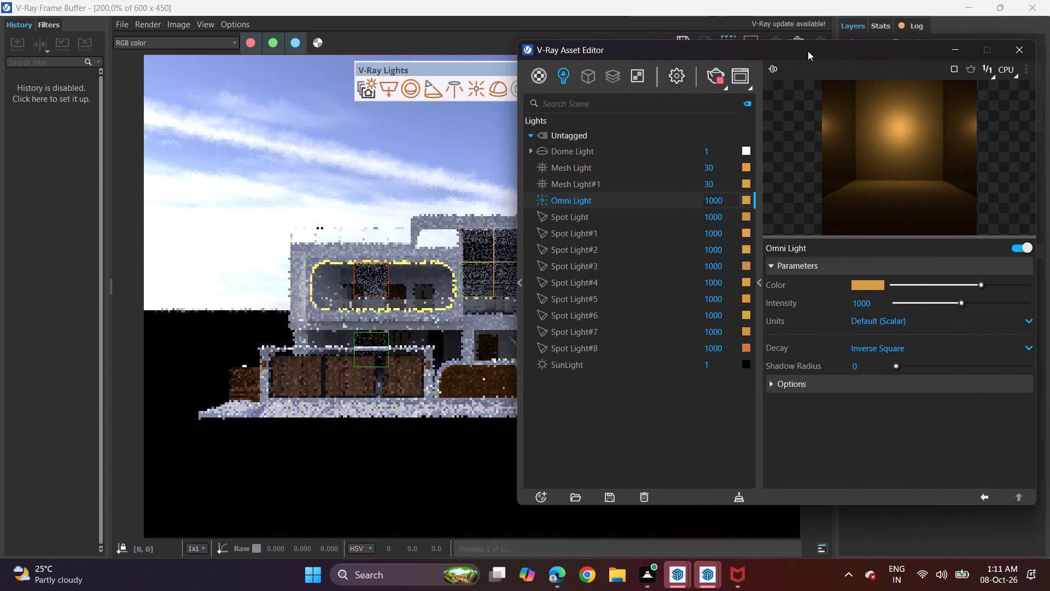
drag(808, 51, 861, 47)
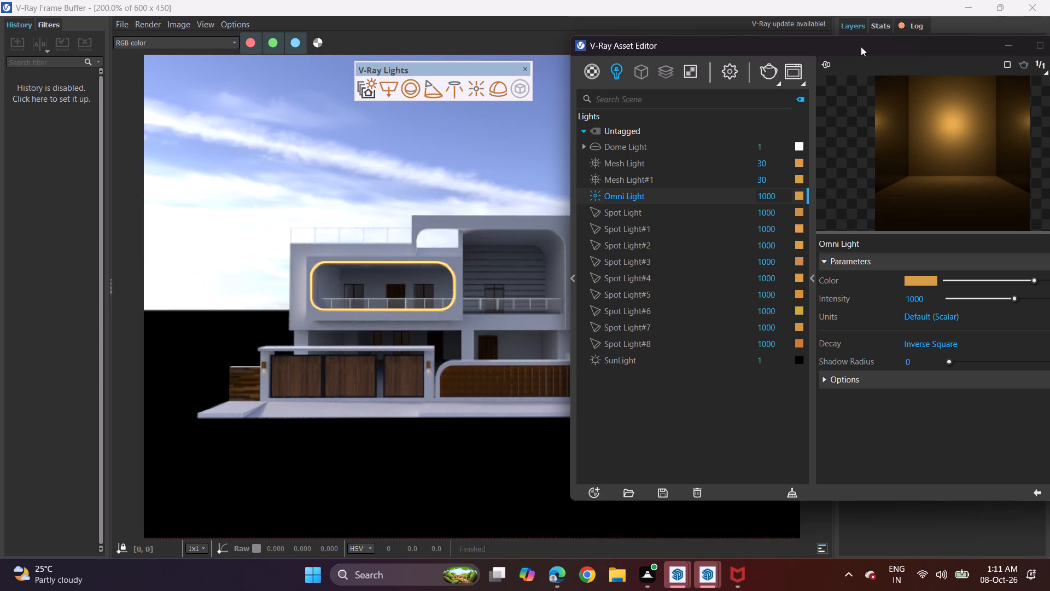
click(1035, 11)
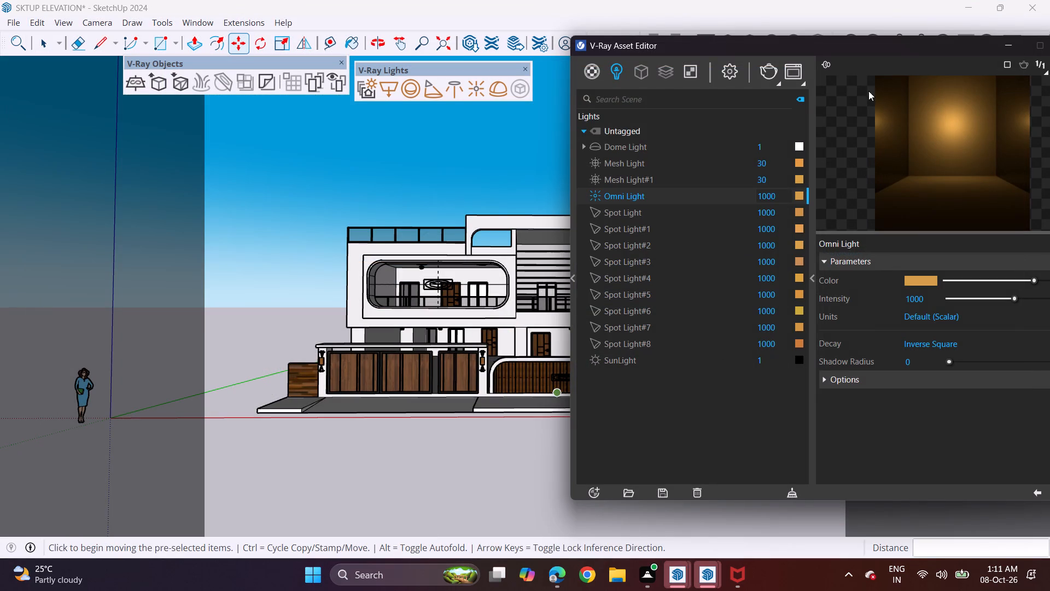
Place a V-Ray Spot Light on the ceiling of the upper-floor balcony with the horizontally slatted back wall.
drag(616, 52, 719, 57)
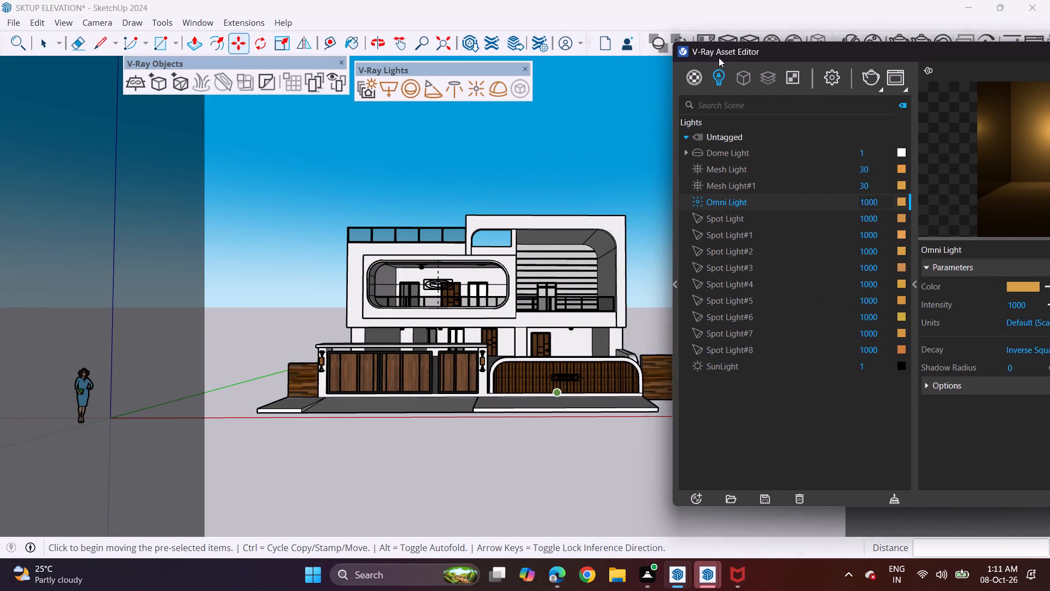
drag(719, 57, 831, 52)
click(831, 52)
scroll(418, 314, up, 3)
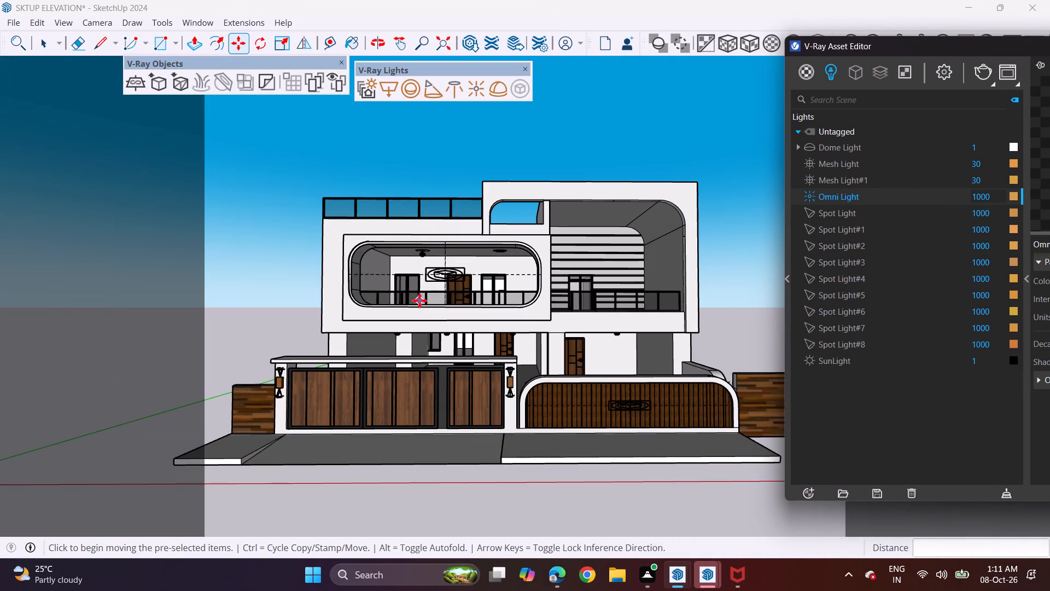
scroll(438, 293, down, 1)
scroll(438, 293, up, 2)
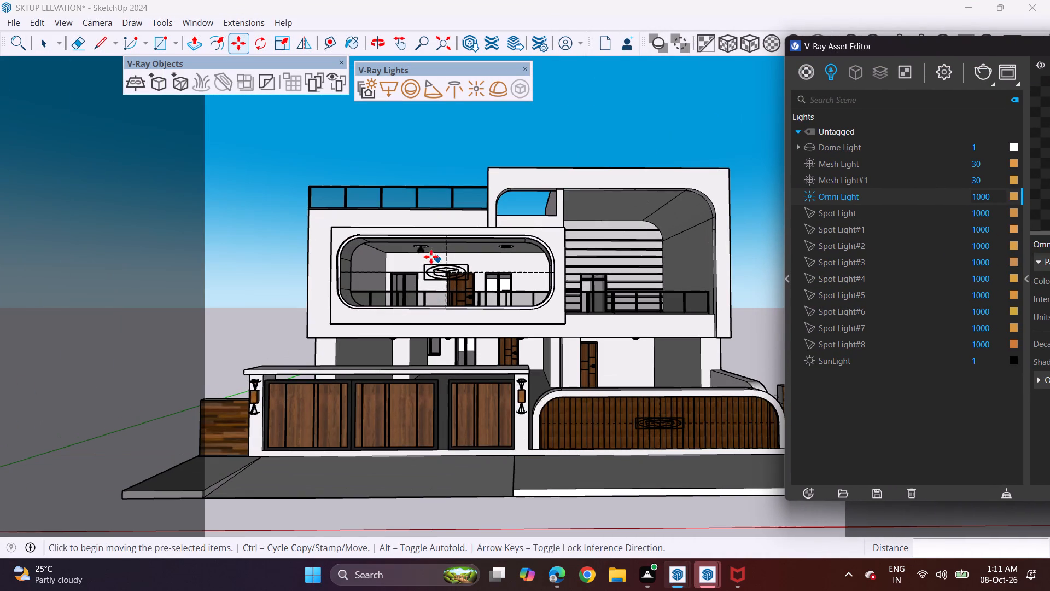
shift+middle_drag(419, 271, 417, 293)
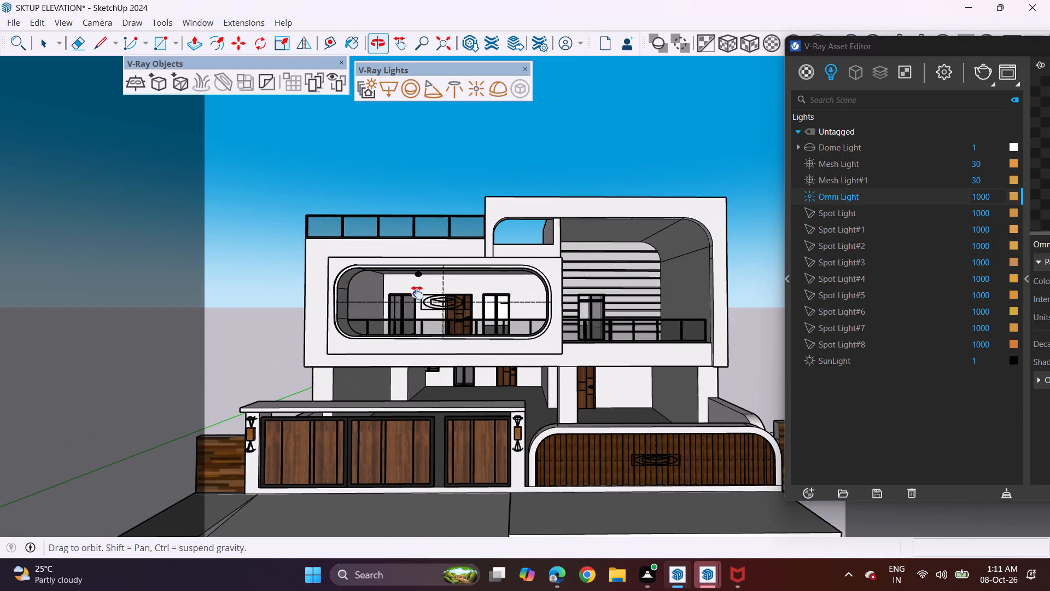
shift+middle_drag(417, 293, 419, 292)
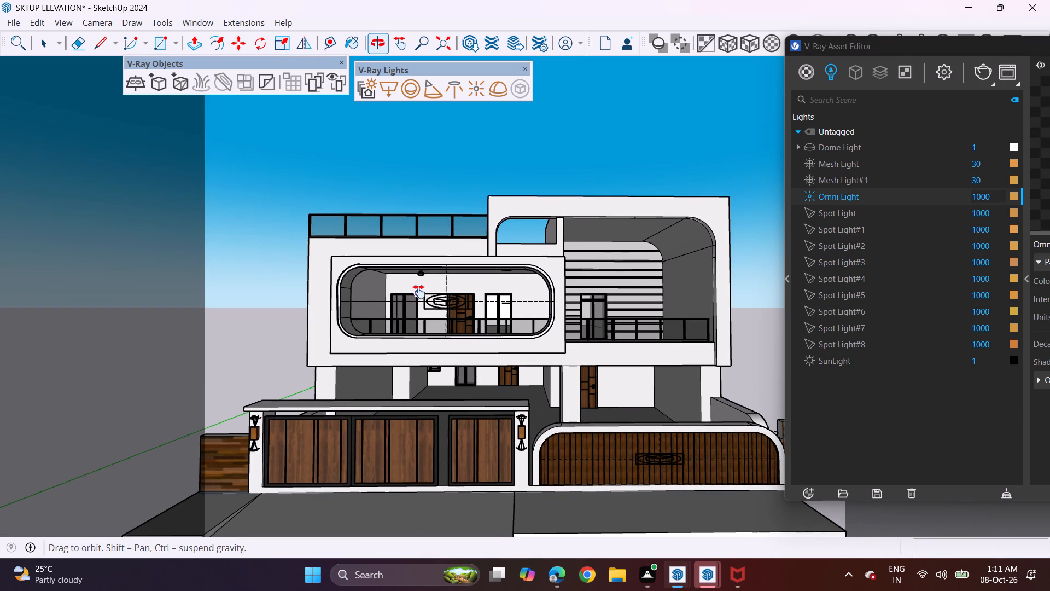
shift+middle_drag(419, 292, 421, 298)
middle_drag(422, 299, 424, 262)
scroll(429, 259, up, 2)
scroll(429, 259, down, 2)
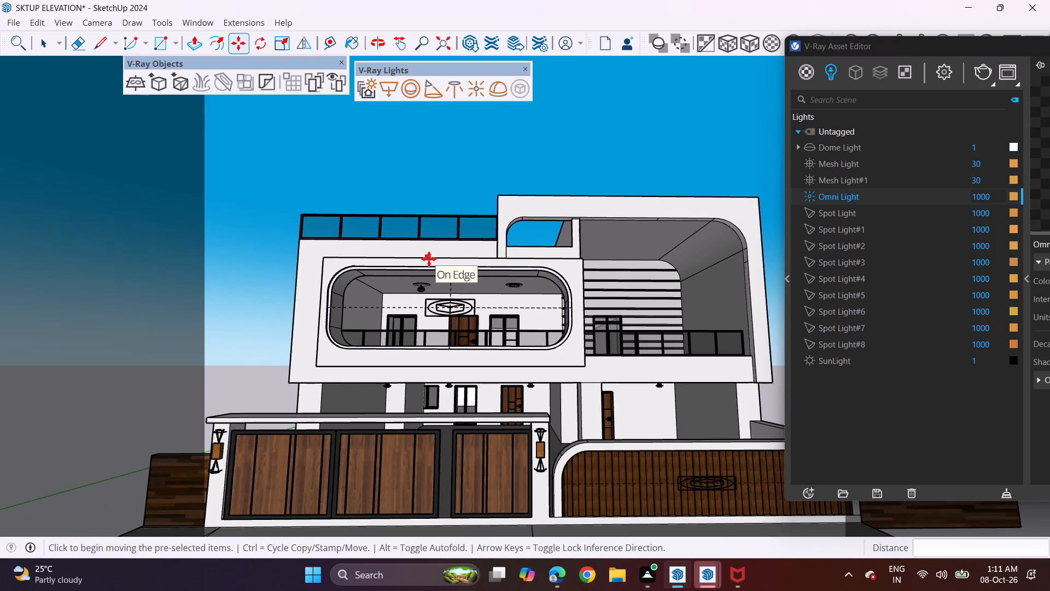
middle_drag(429, 259, 417, 259)
middle_drag(390, 264, 401, 274)
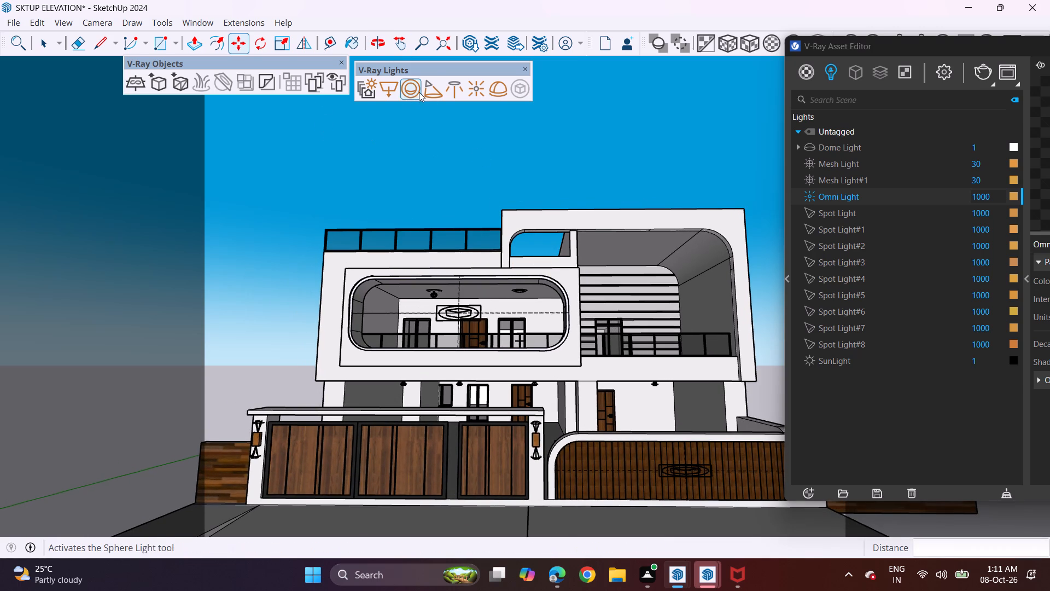
click(437, 92)
click(631, 254)
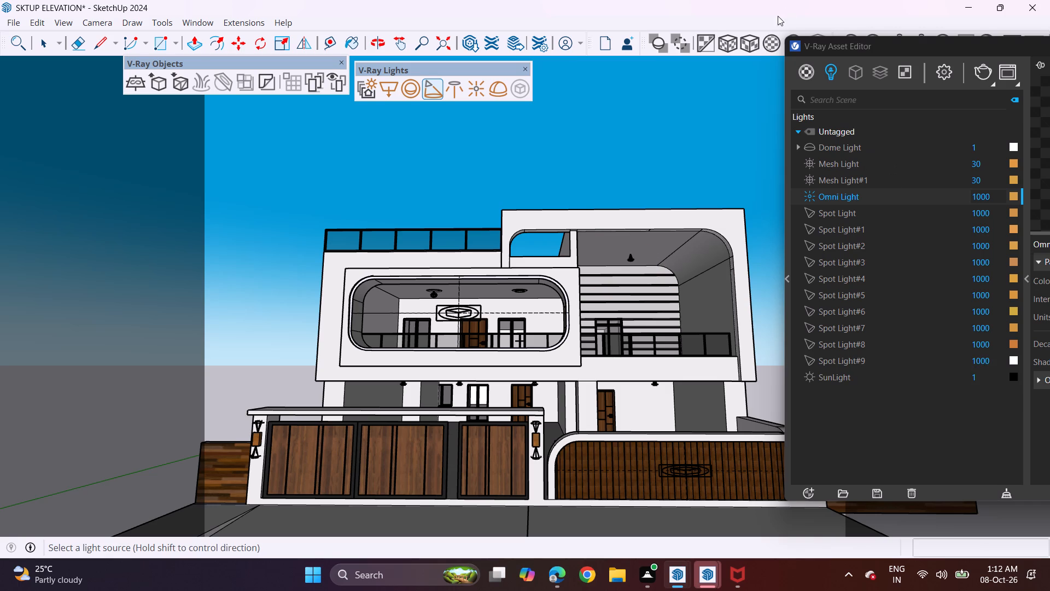
Run V-Ray test renders of the front elevation, examine the balcony and gate lighting, and close the frame buffer.
click(980, 75)
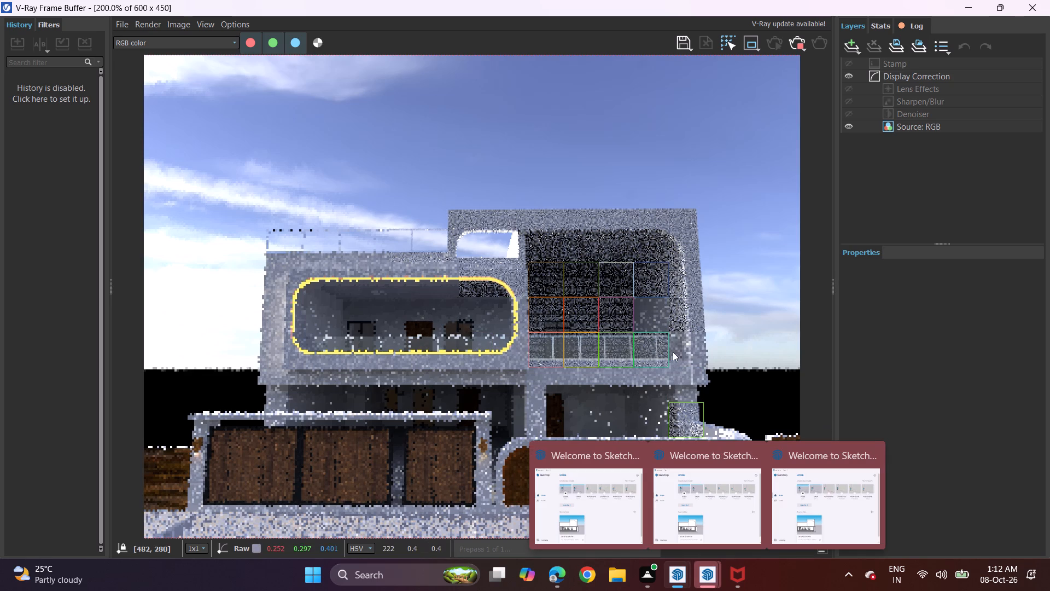
click(1029, 12)
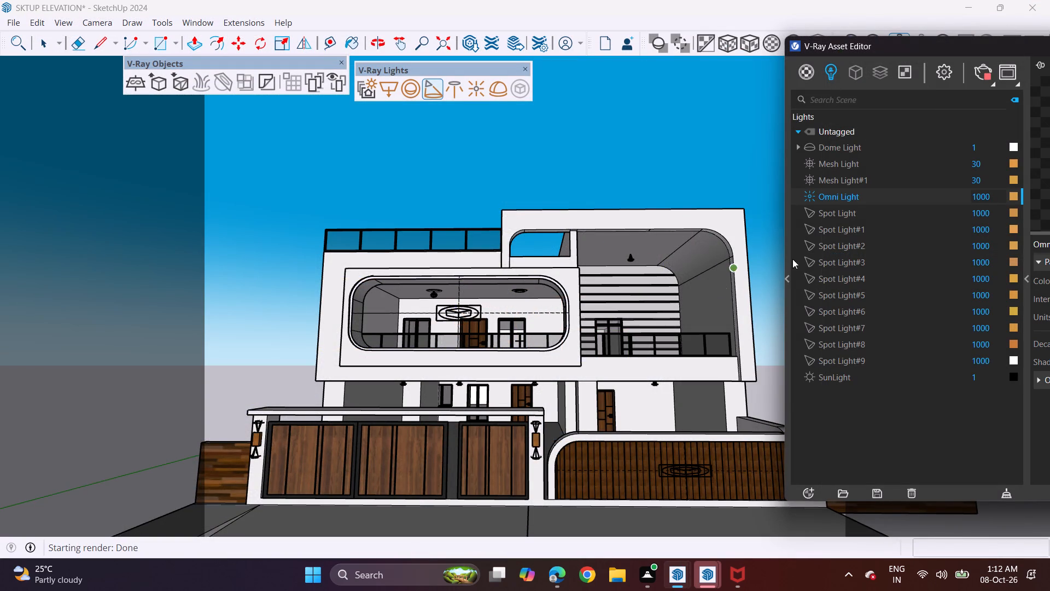
click(983, 76)
click(976, 79)
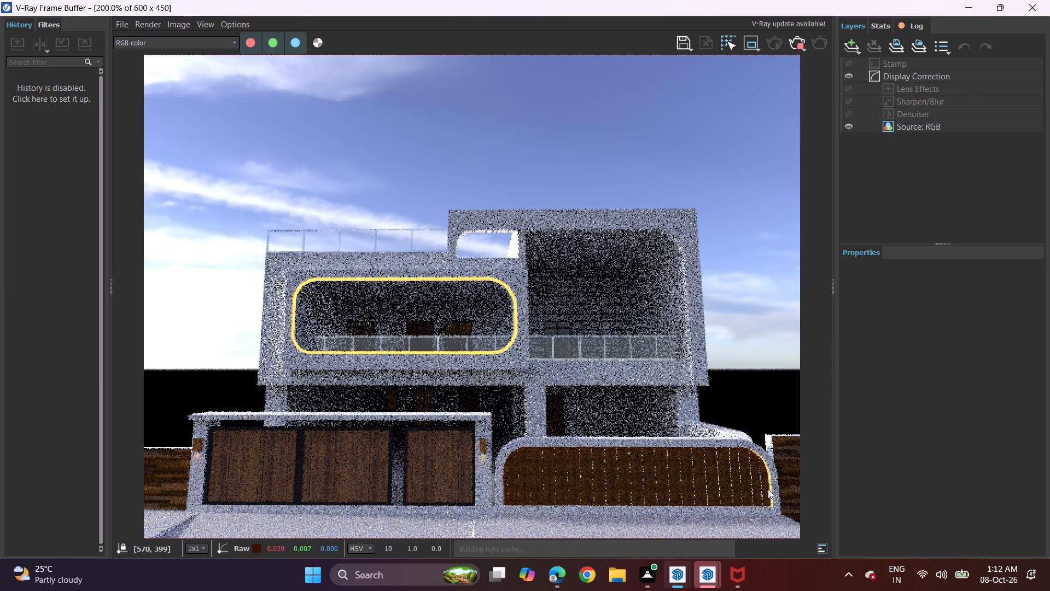
scroll(763, 483, up, 3)
scroll(762, 480, down, 2)
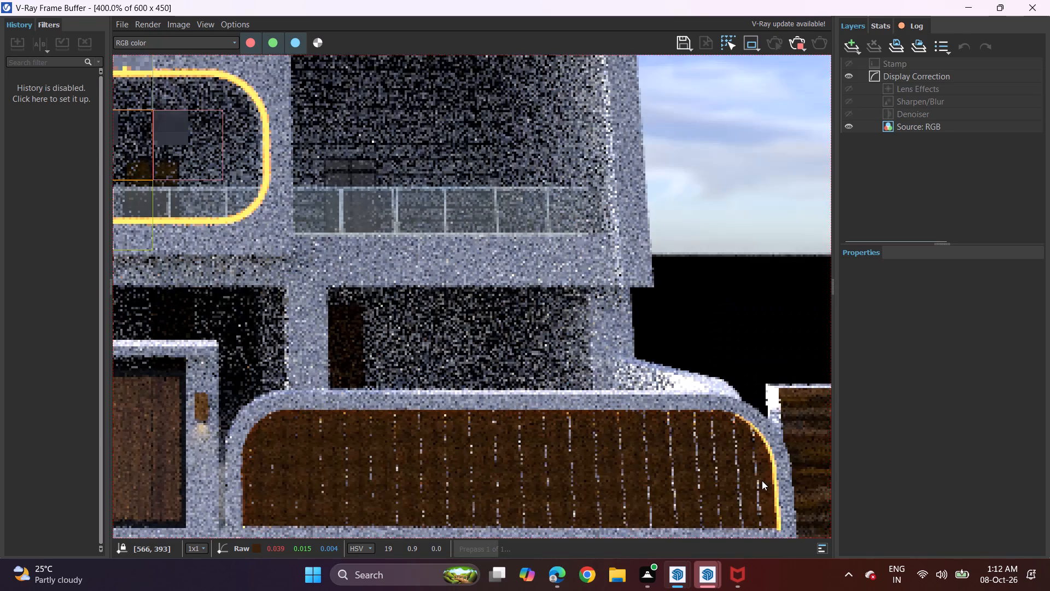
scroll(762, 480, down, 3)
scroll(544, 357, up, 1)
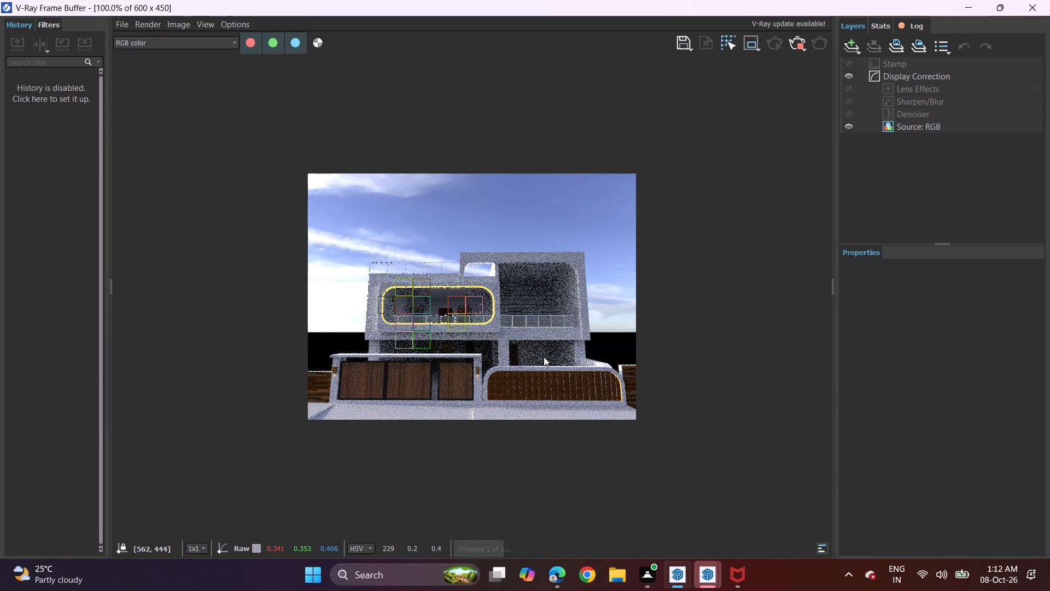
click(1031, 13)
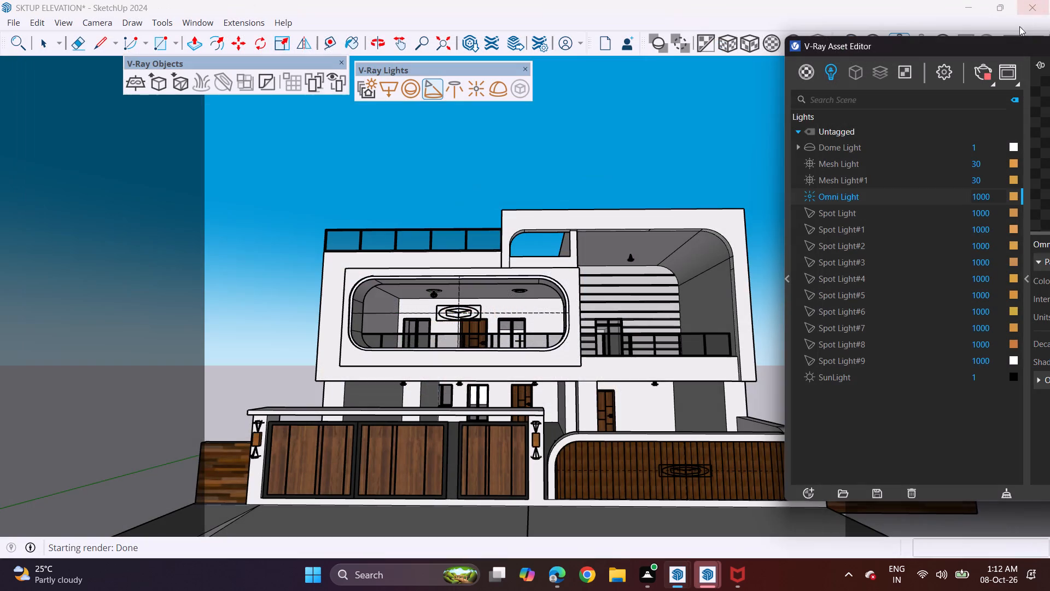
Set the new balcony Spot Light to intensity 1517.7, cone angle 96.76 and penumbra angle 68.95.
scroll(542, 448, up, 2)
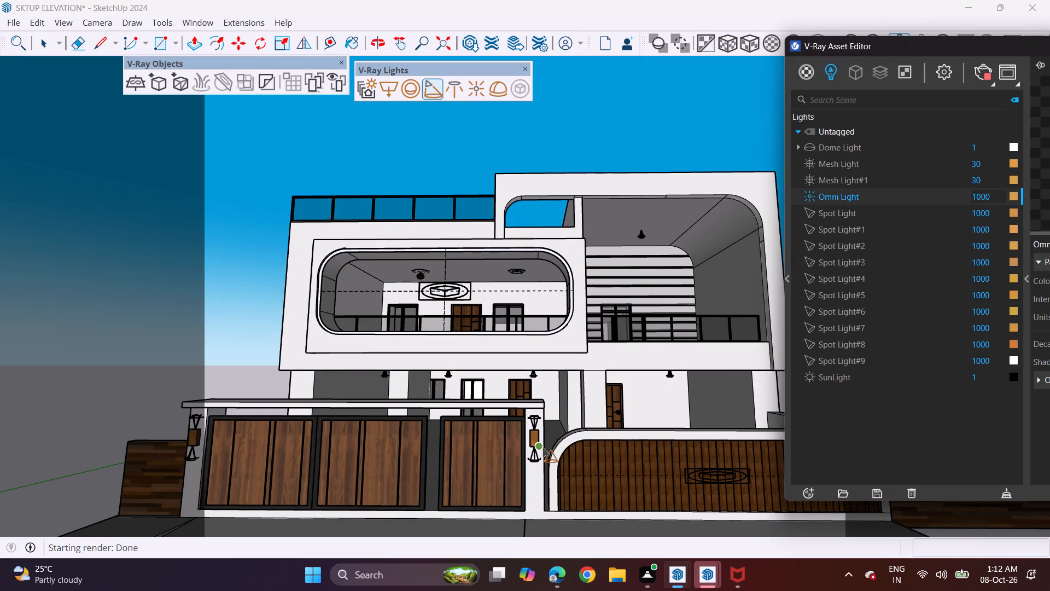
scroll(1004, 192, down, 1)
drag(930, 44, 732, 80)
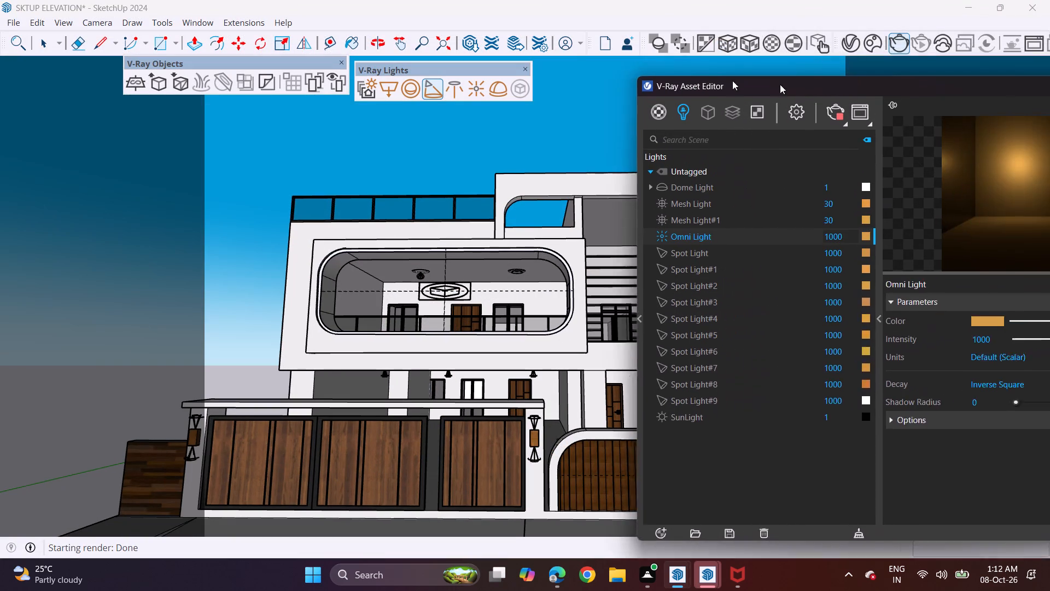
drag(732, 80, 631, 44)
click(545, 364)
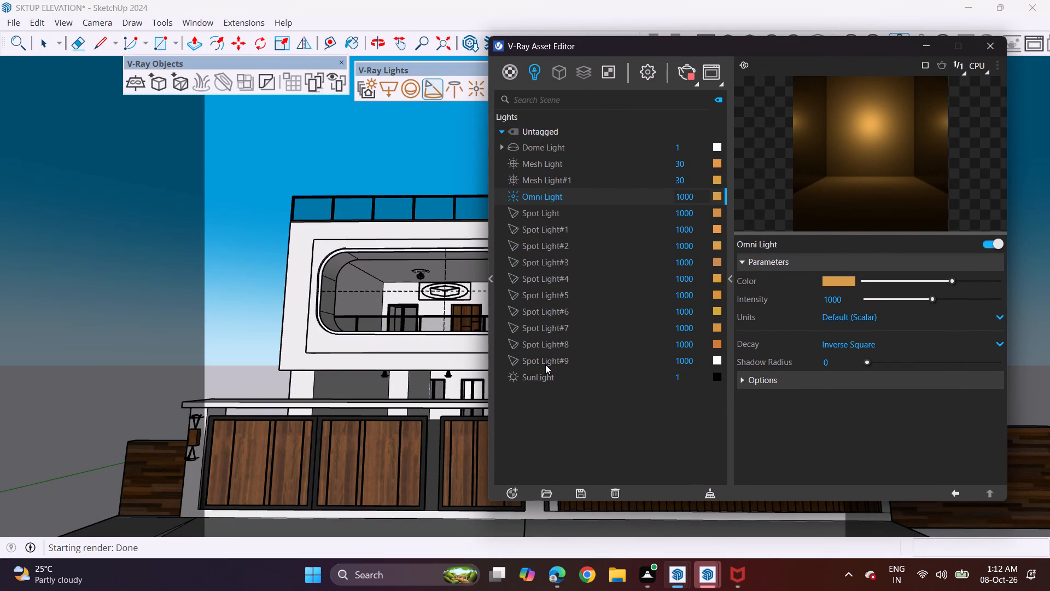
drag(936, 297, 966, 299)
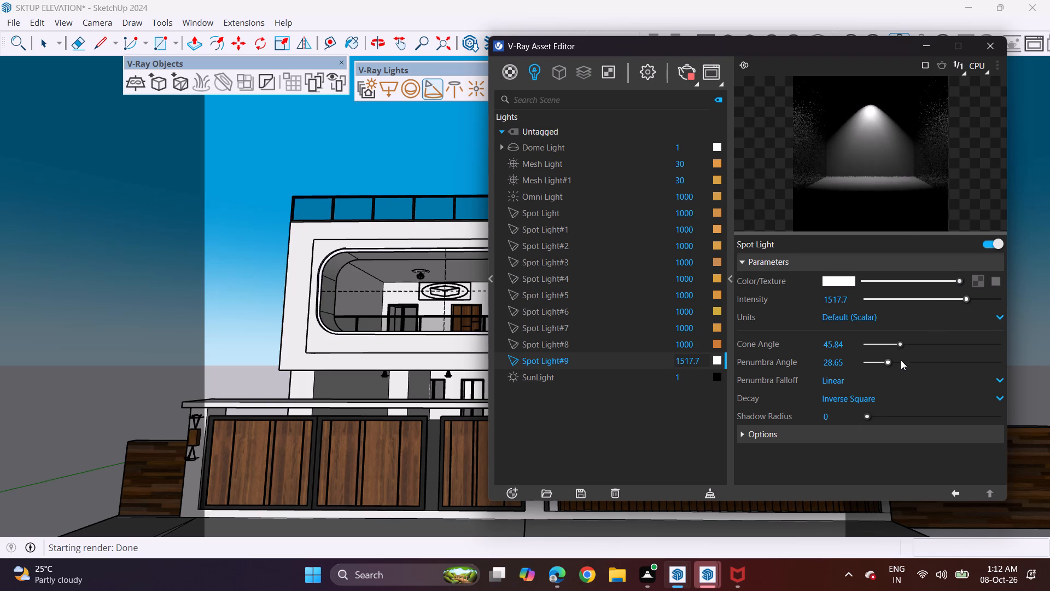
drag(897, 350, 910, 348)
drag(904, 345, 929, 343)
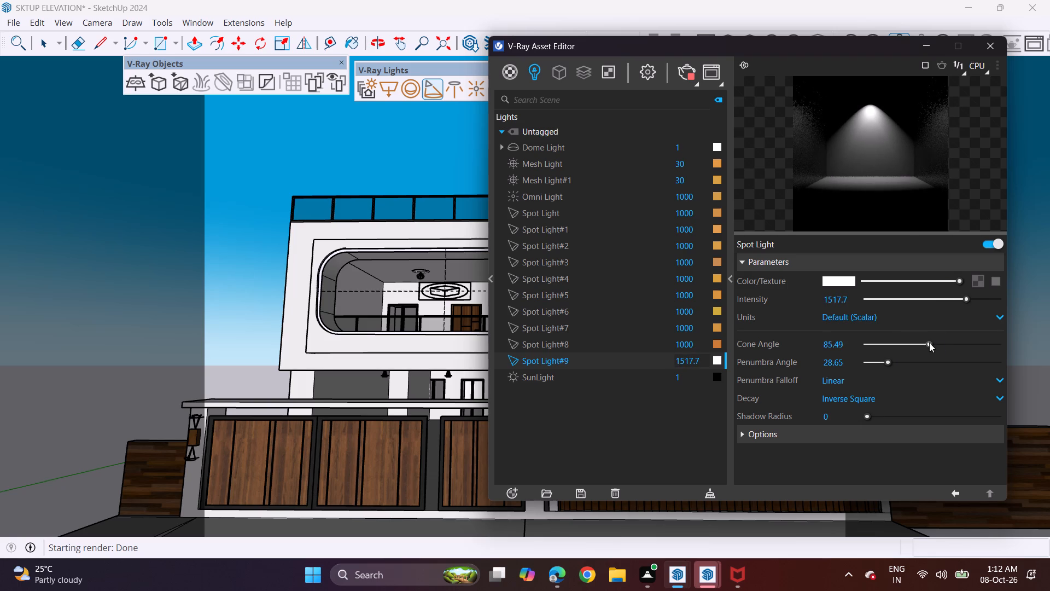
drag(929, 343, 937, 343)
click(917, 359)
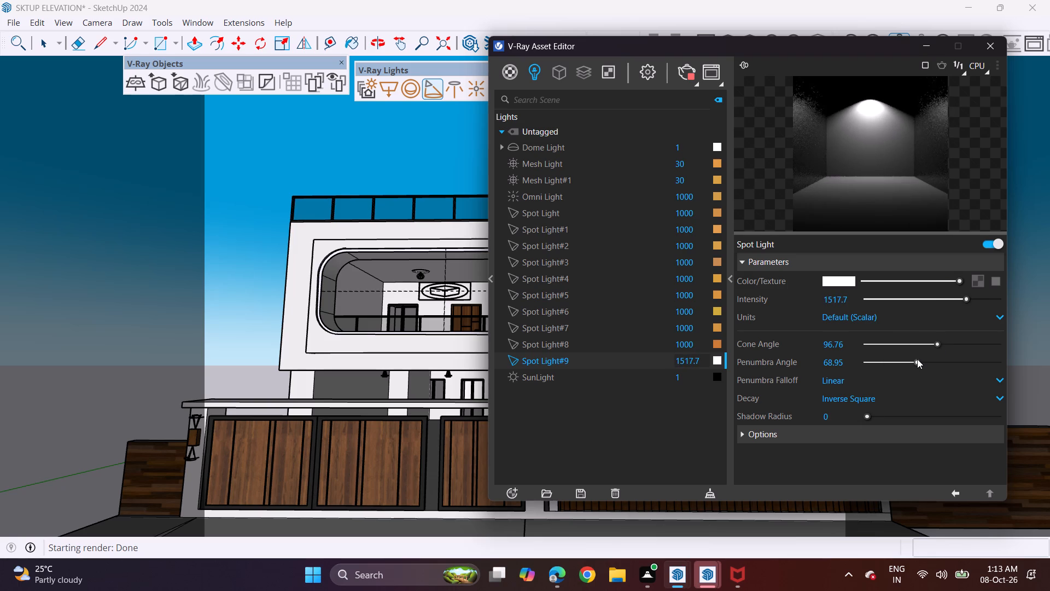
Brighten Spot Light#8's orange colour and set its intensity to 1384.1, cone angle to 56.18 and penumbra angle to 51.67.
click(717, 344)
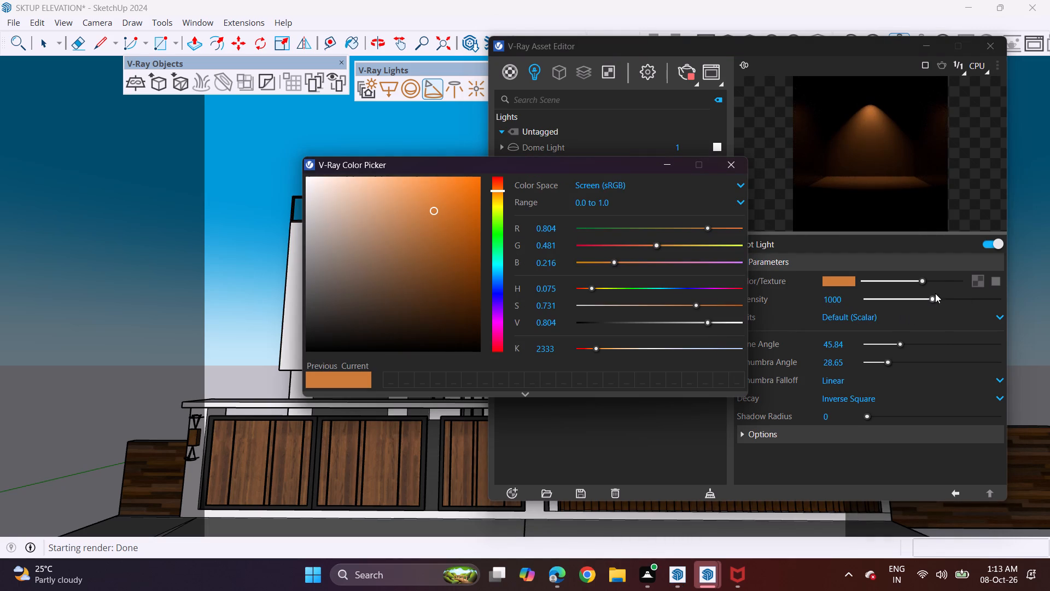
click(942, 282)
click(952, 283)
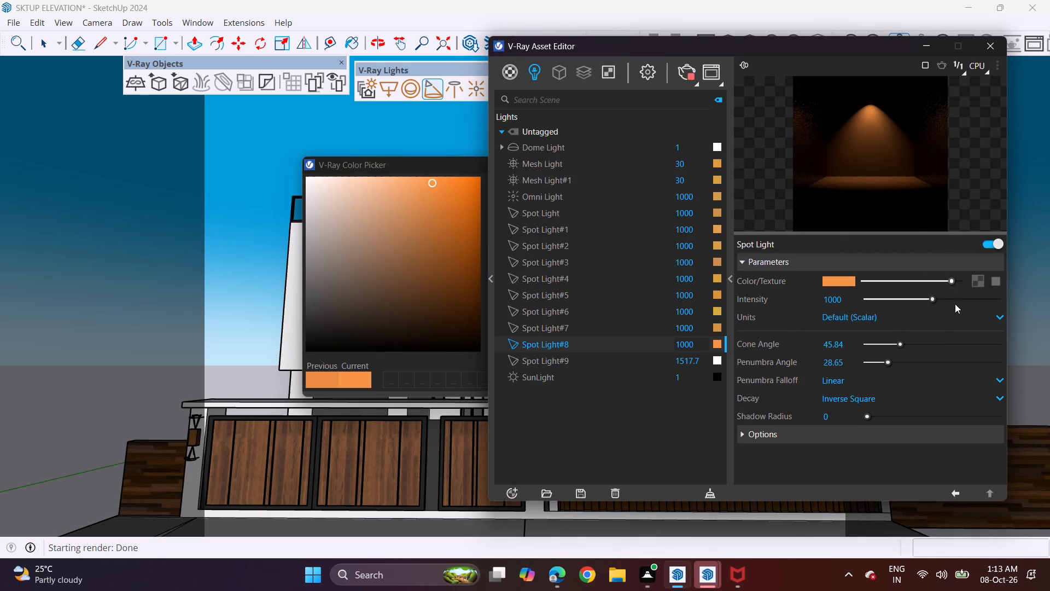
click(958, 298)
click(976, 303)
click(944, 340)
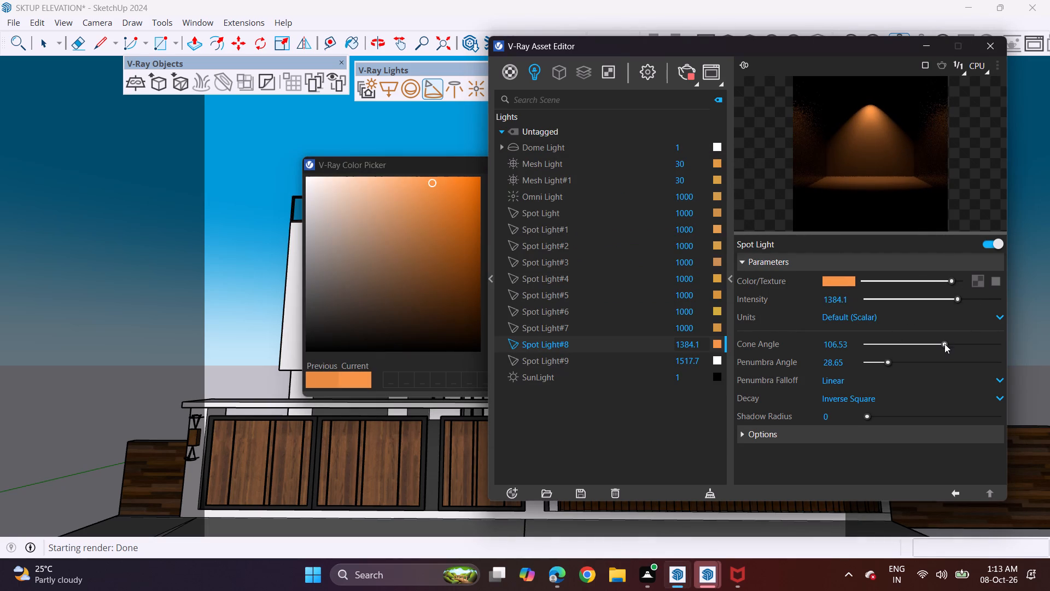
click(915, 364)
click(908, 341)
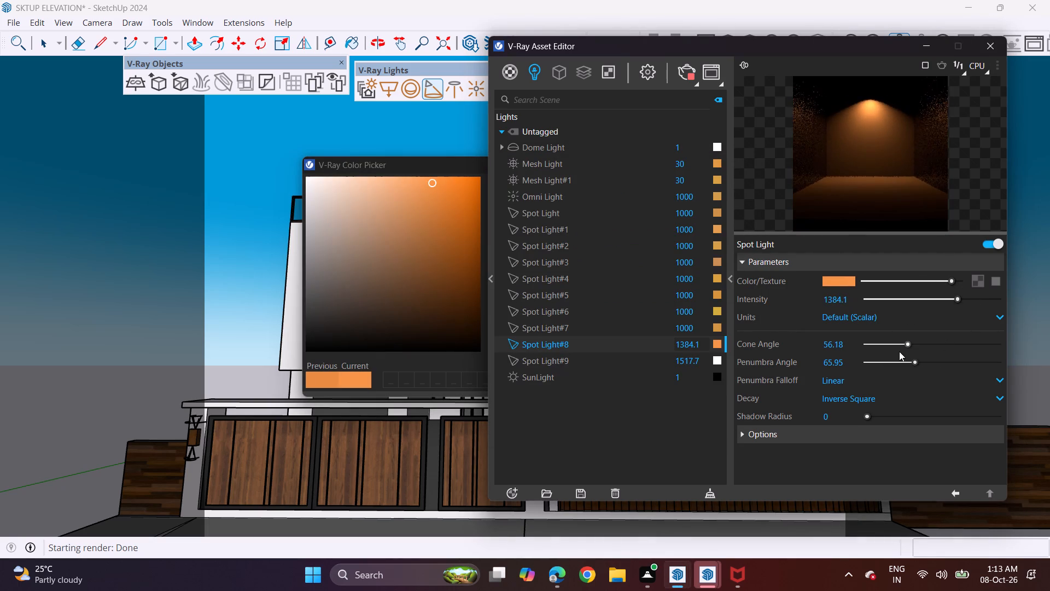
click(905, 364)
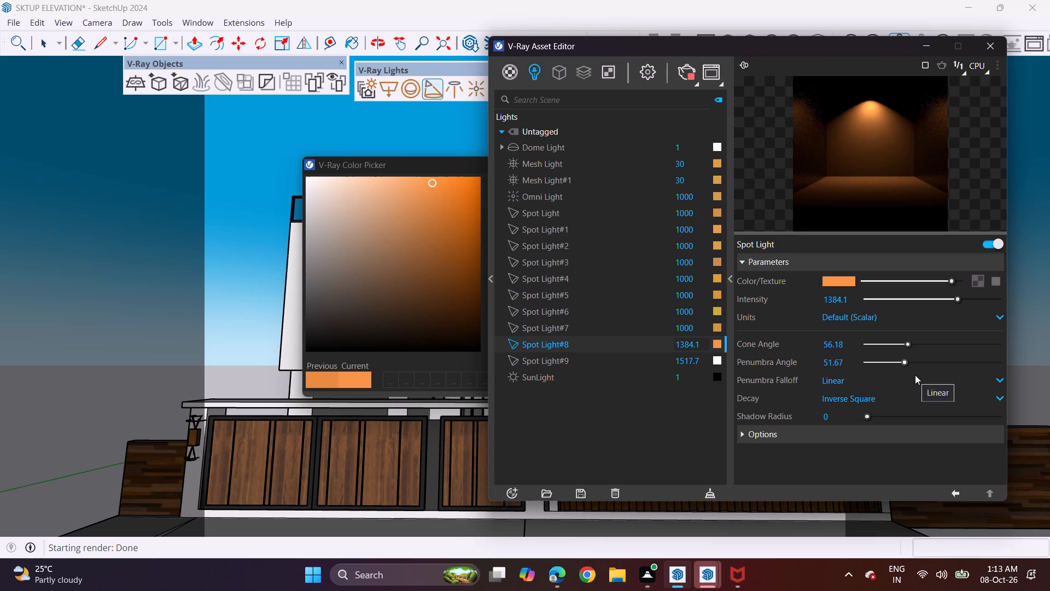
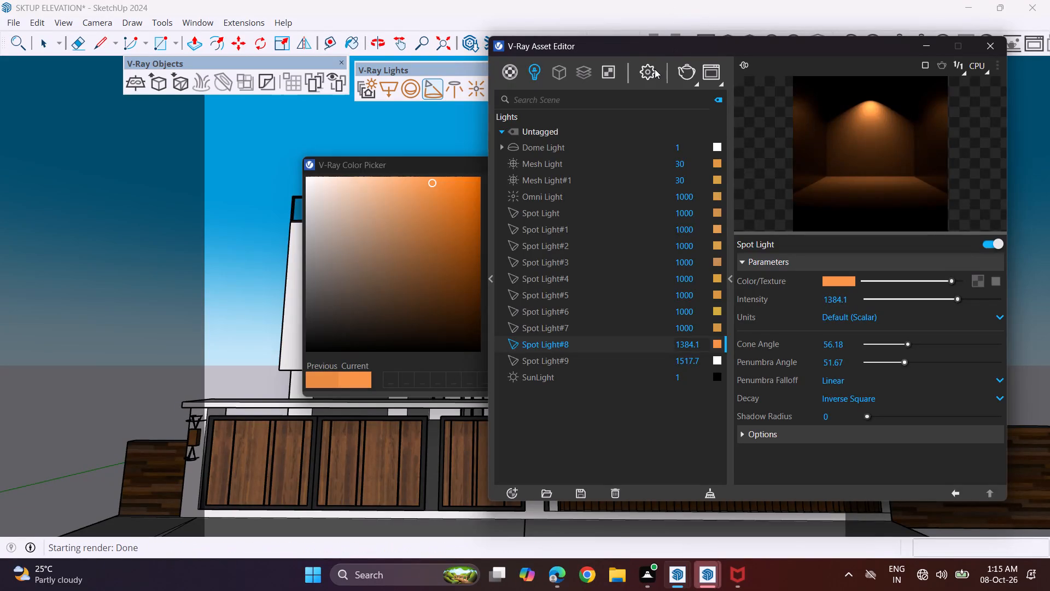
Open the Sky texture of the render environment's background and turn on its Custom Orientation.
click(654, 69)
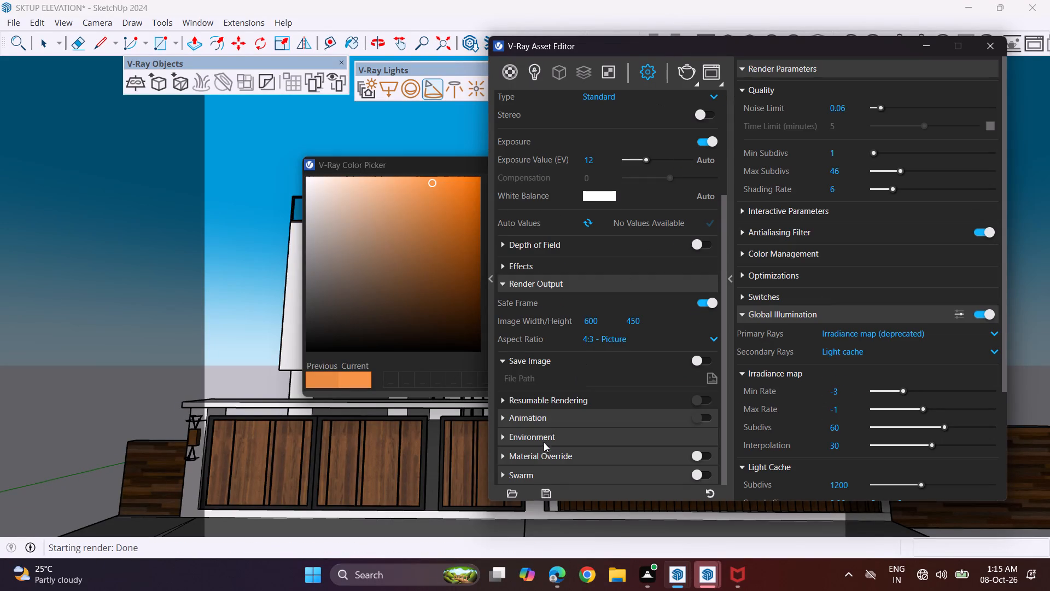
click(545, 437)
click(697, 456)
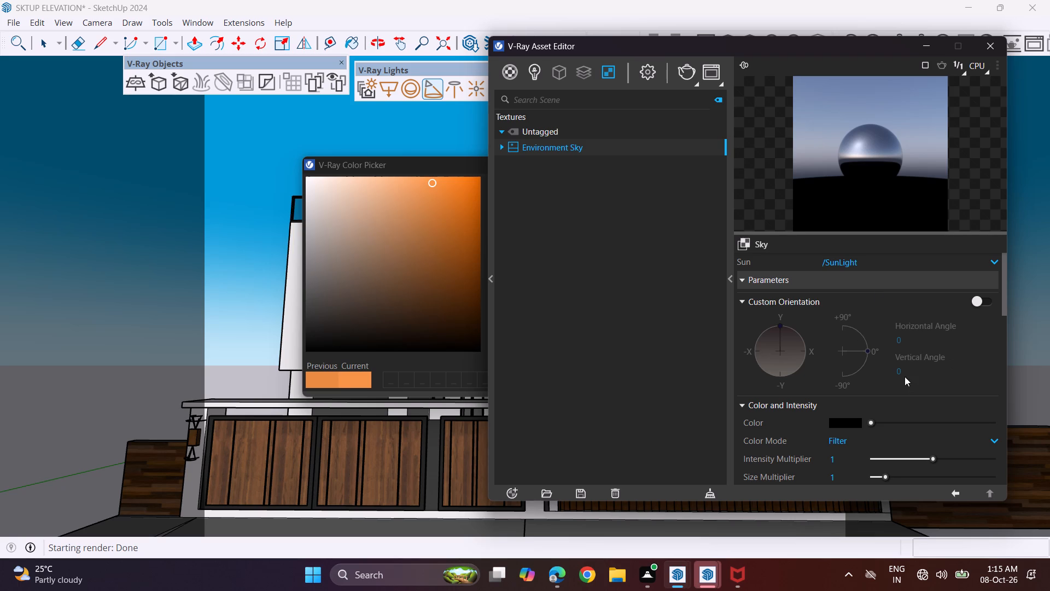
click(978, 297)
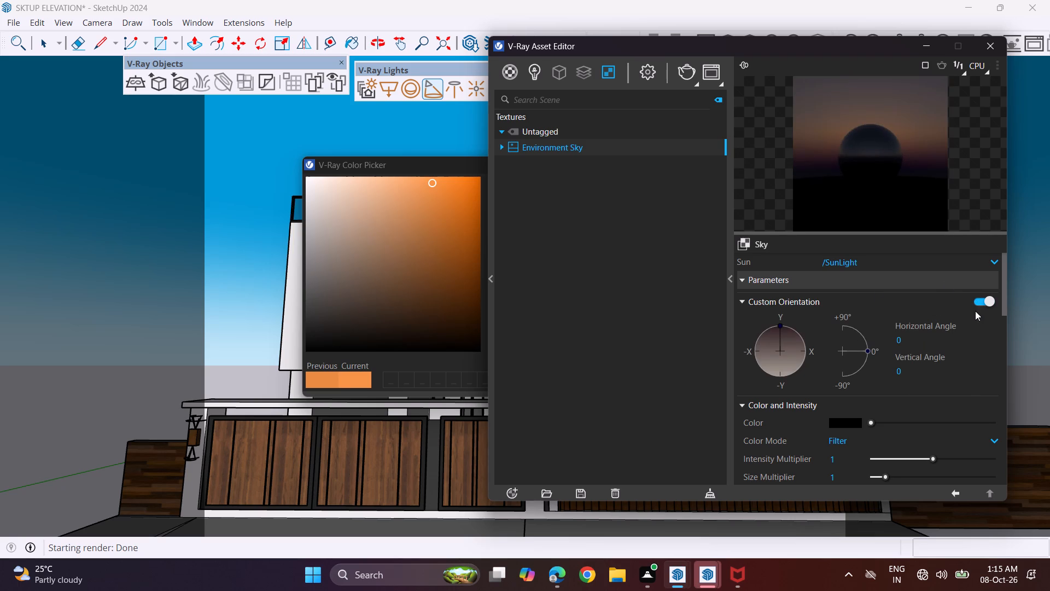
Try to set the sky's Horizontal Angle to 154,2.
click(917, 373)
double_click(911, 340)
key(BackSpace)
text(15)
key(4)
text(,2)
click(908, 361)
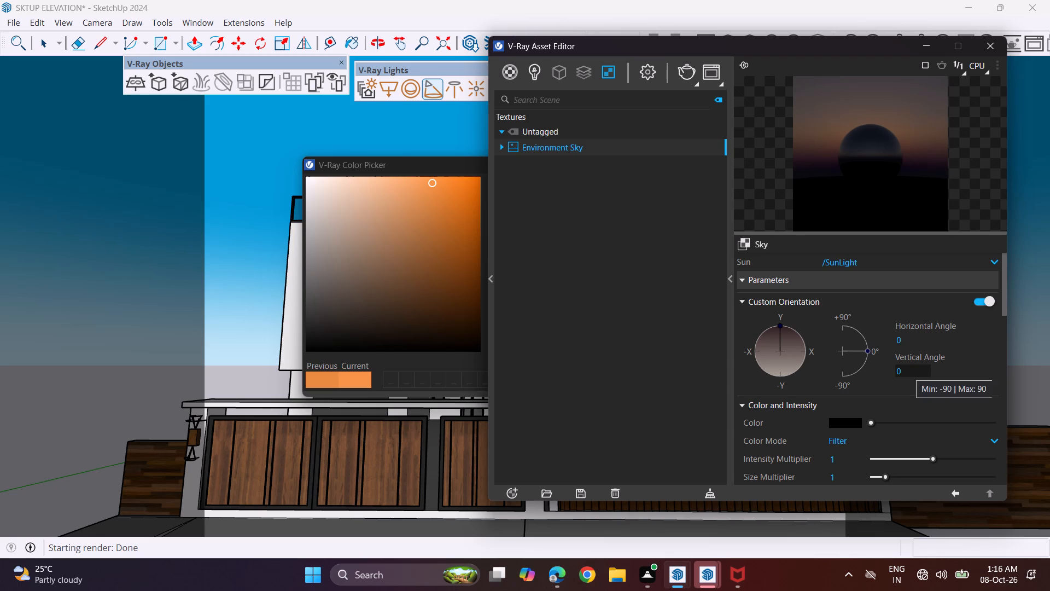
Set the sky's Vertical Angle to 4.
double_click(910, 370)
key(4)
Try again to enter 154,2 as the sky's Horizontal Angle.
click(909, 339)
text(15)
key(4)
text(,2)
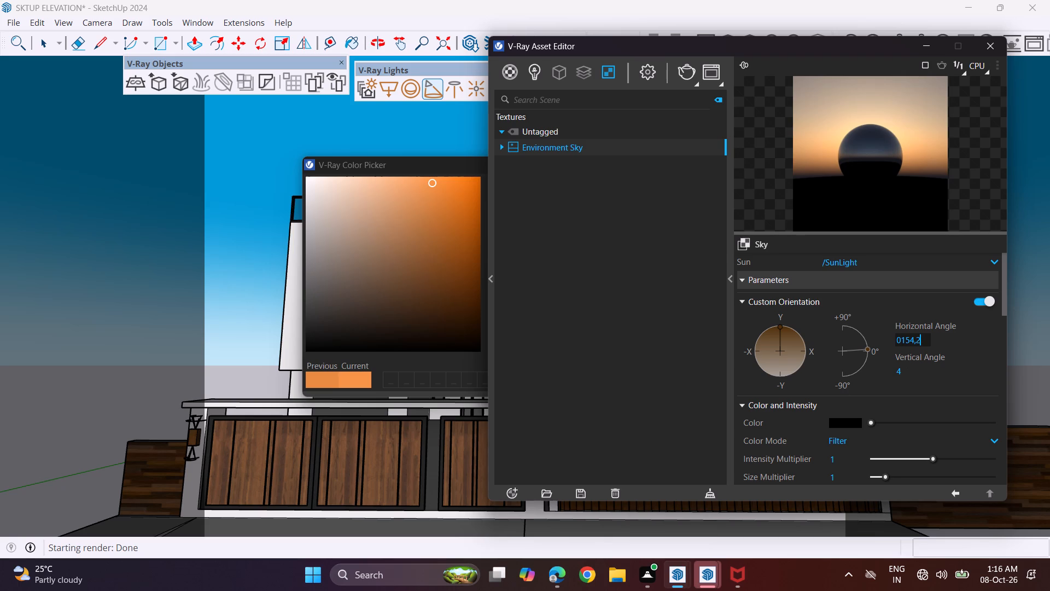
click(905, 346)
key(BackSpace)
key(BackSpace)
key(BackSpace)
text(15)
Rotate the sky's orientation dial to a horizontal angle of about 156.1.
drag(780, 326, 798, 376)
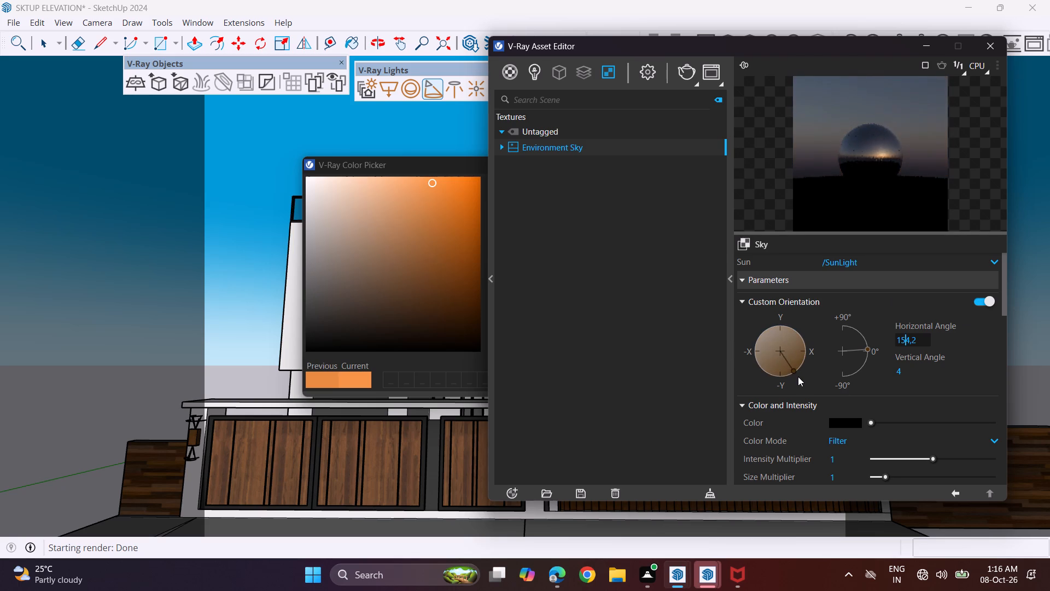
drag(798, 376, 794, 383)
Set the sky's Color to a near-black reddish grey, about R 0.12, G 0.098, B 0.098, keeping SunLight as its sun.
click(836, 425)
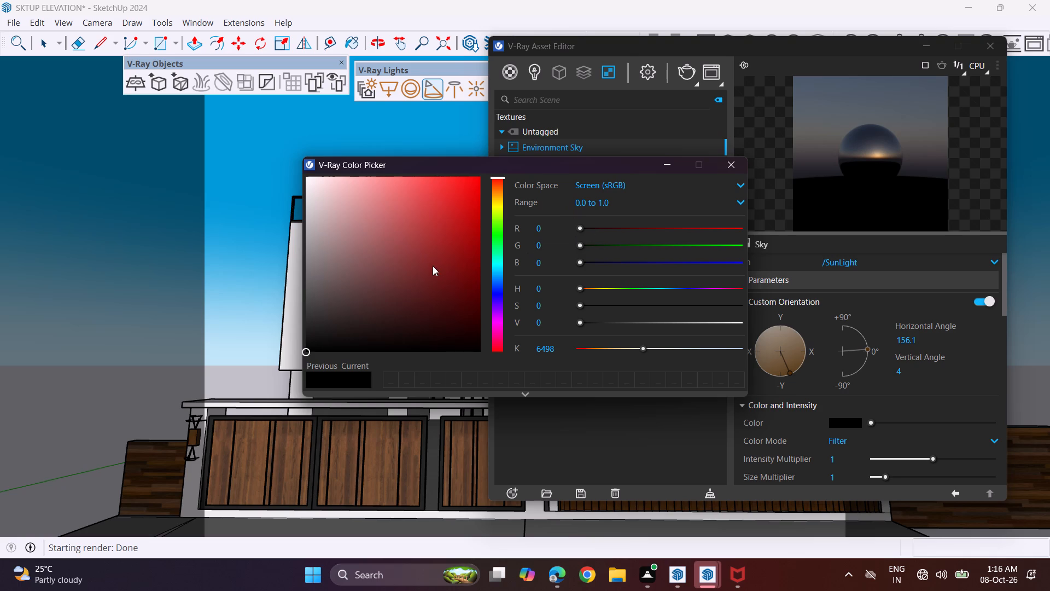
drag(403, 252, 366, 235)
drag(376, 230, 382, 299)
drag(381, 299, 368, 308)
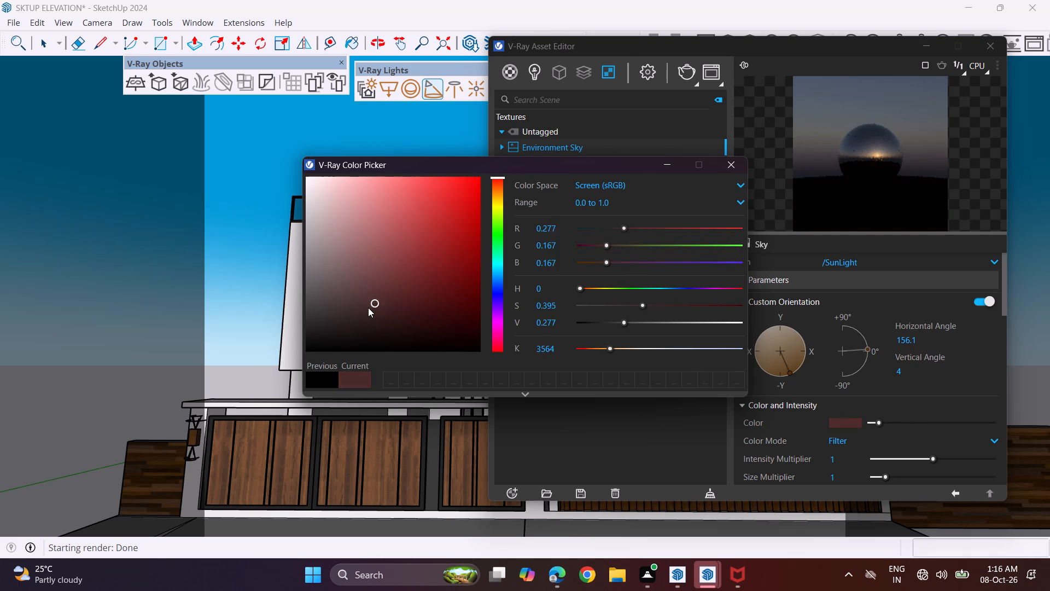
drag(368, 308, 365, 309)
drag(361, 310, 400, 254)
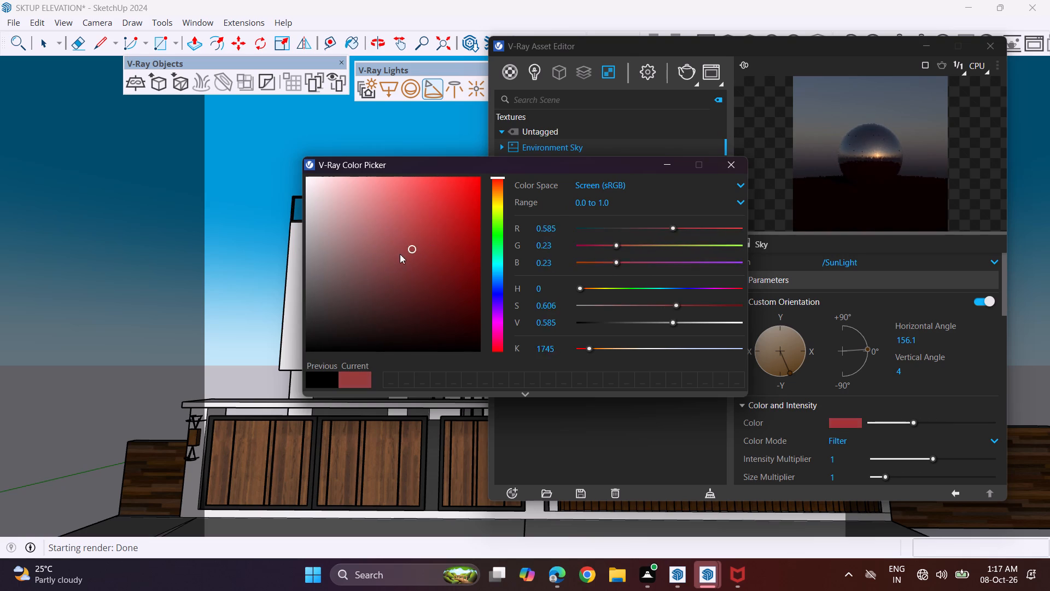
drag(400, 254, 340, 325)
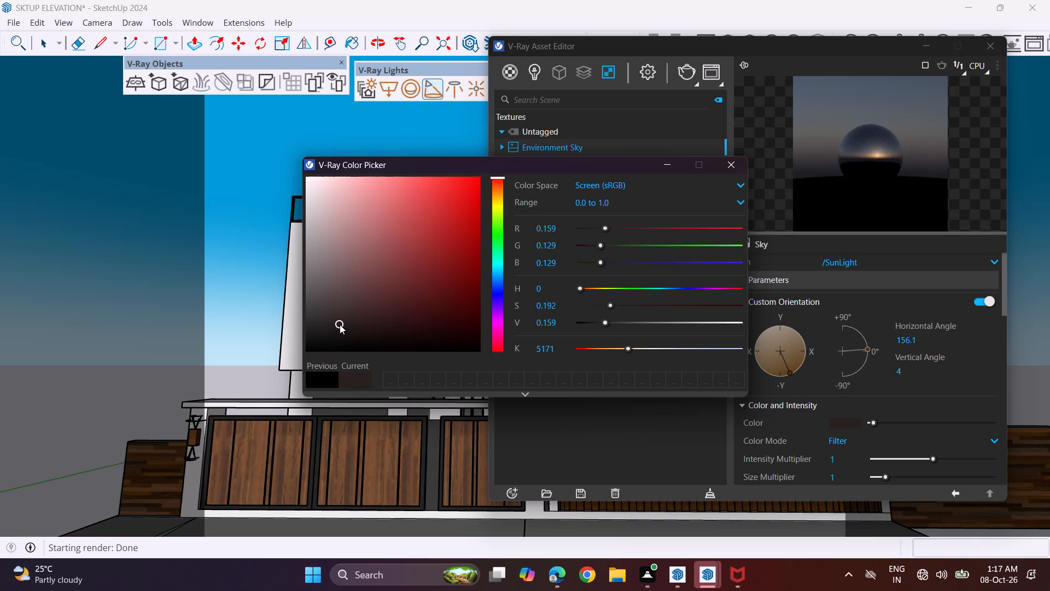
drag(340, 325, 339, 331)
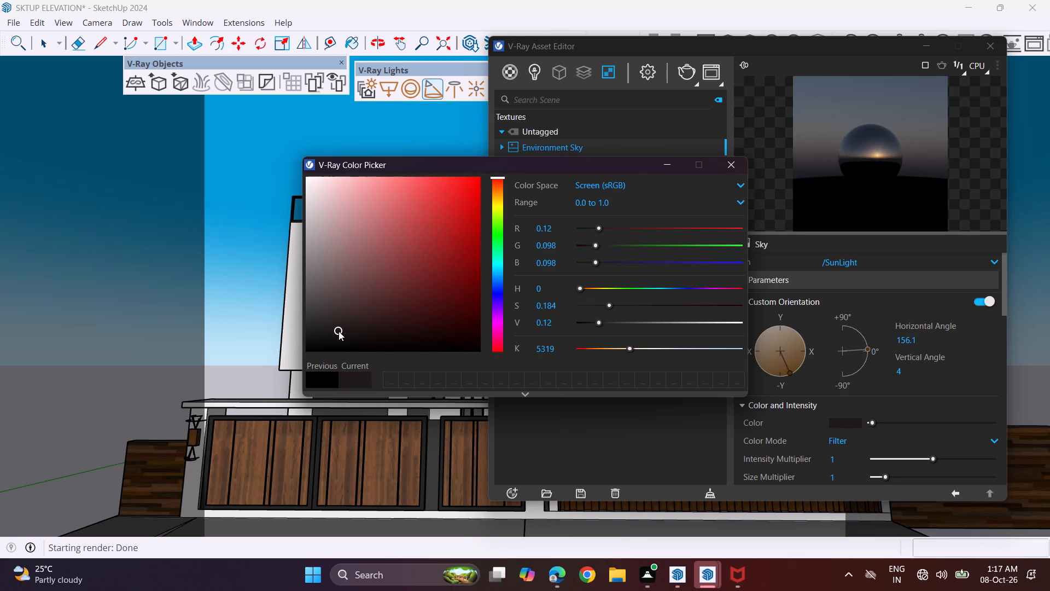
click(339, 331)
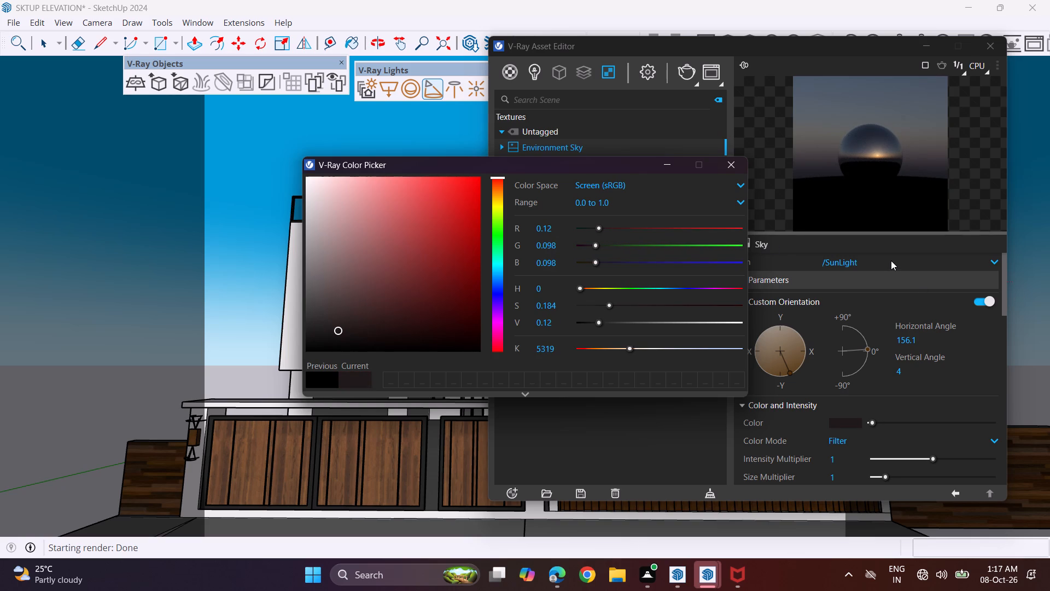
click(891, 260)
click(874, 266)
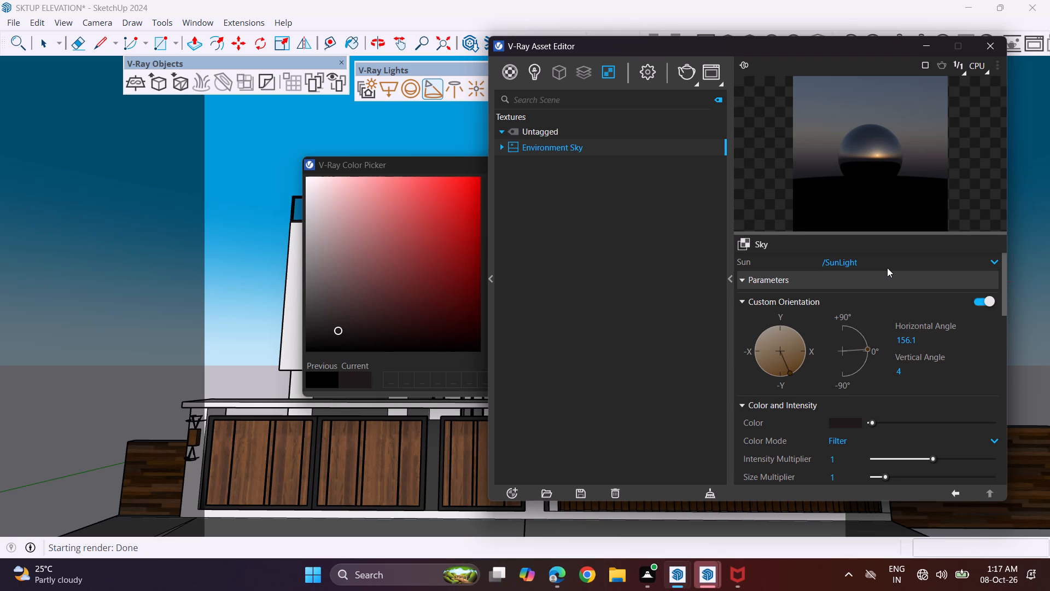
Start a test render of the house elevation, check it in the frame buffer, and return to the model.
click(685, 70)
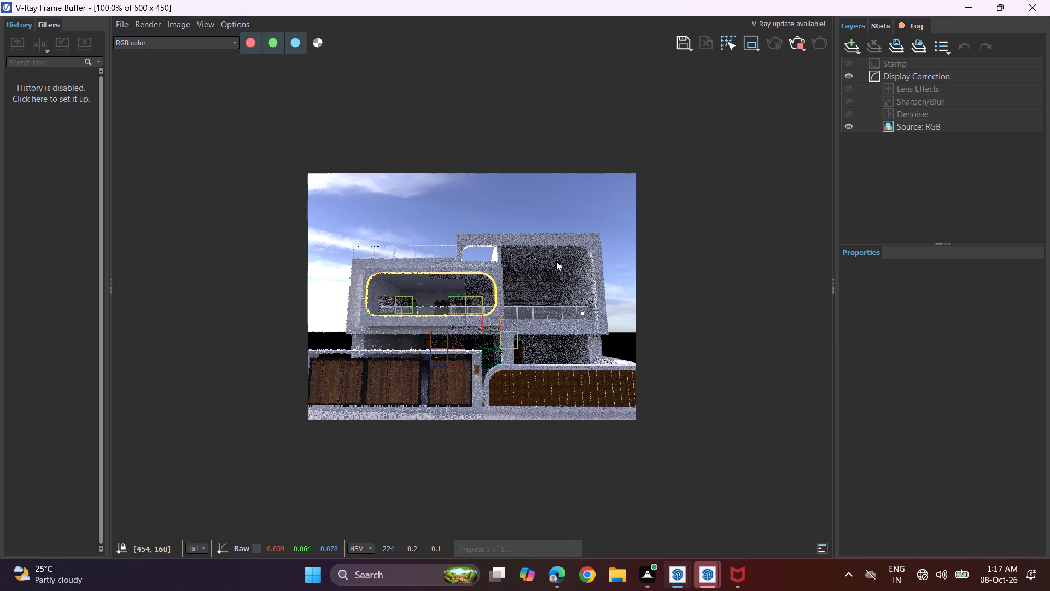
click(1031, 7)
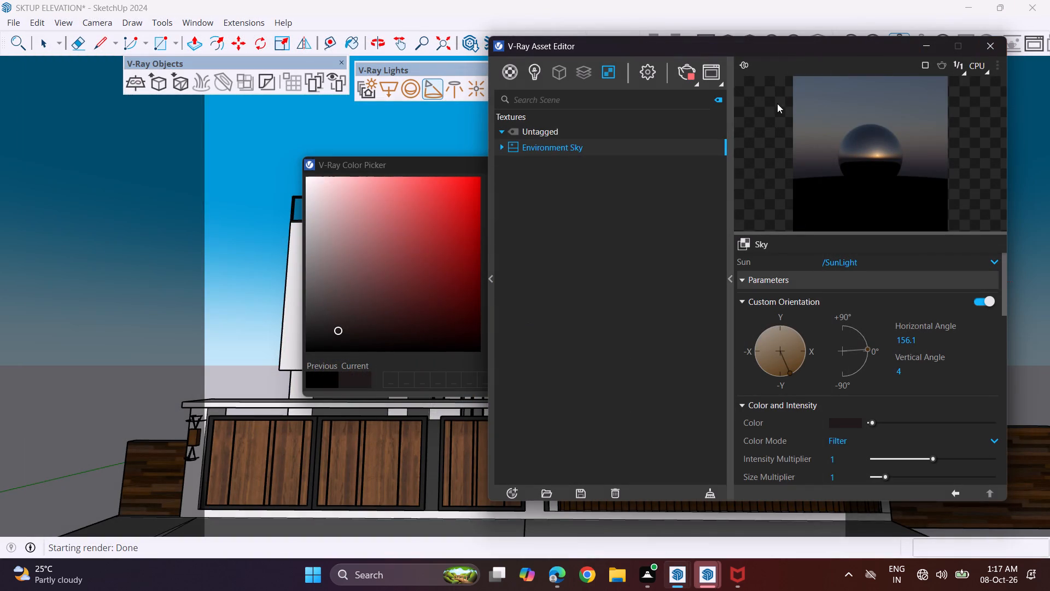
click(921, 50)
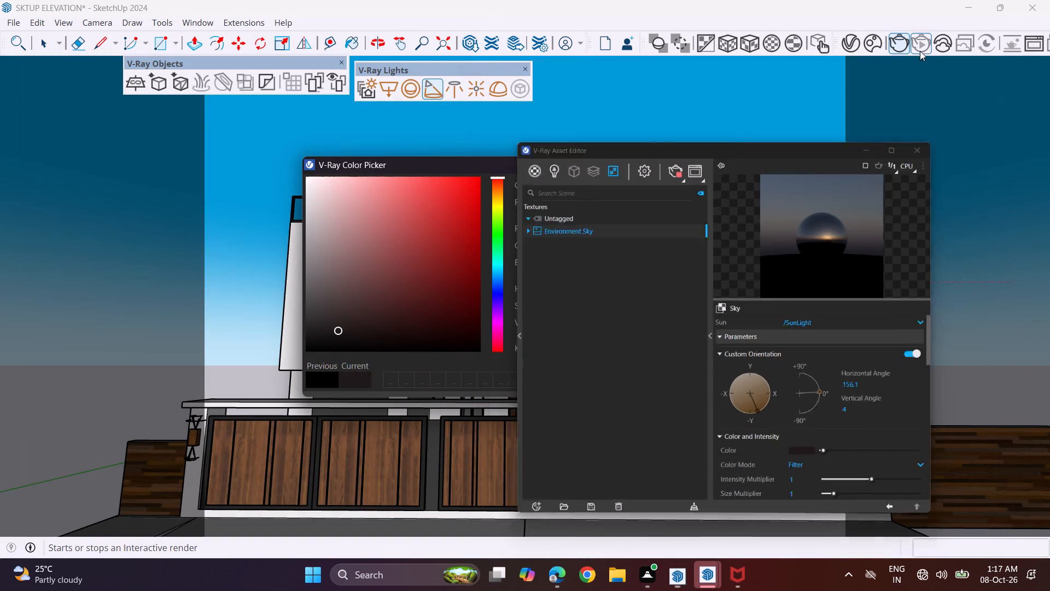
click(721, 162)
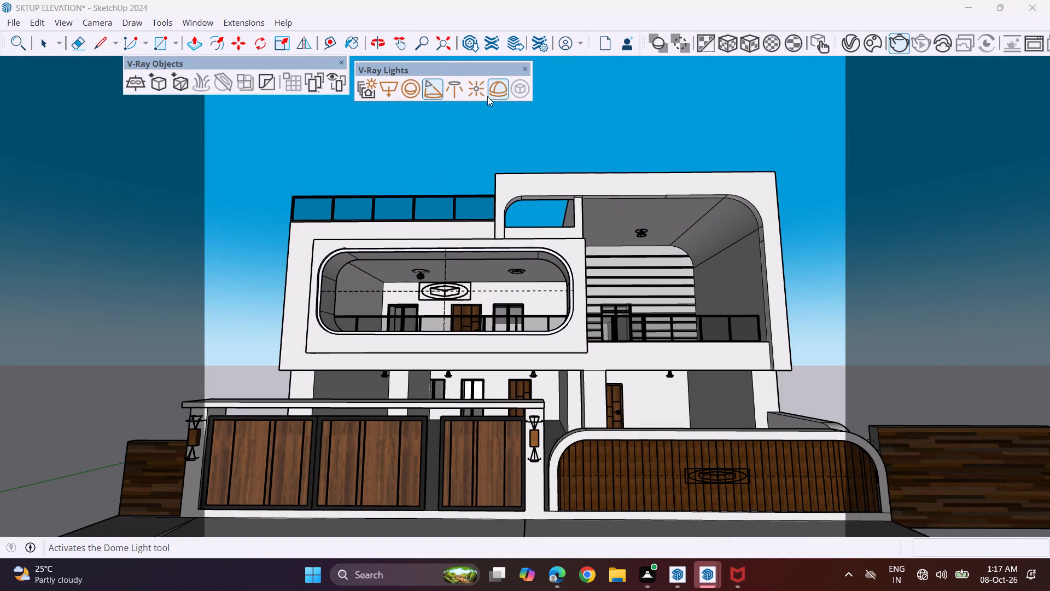
Place a new dome light in the open area beside the house, above the gate wall, and select it.
click(504, 92)
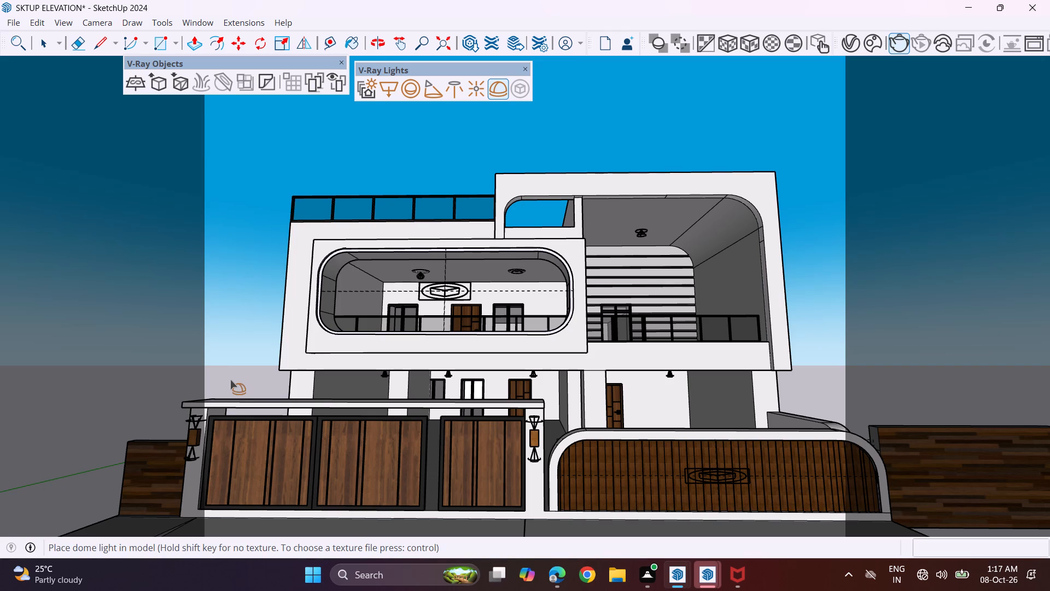
click(230, 380)
click(232, 352)
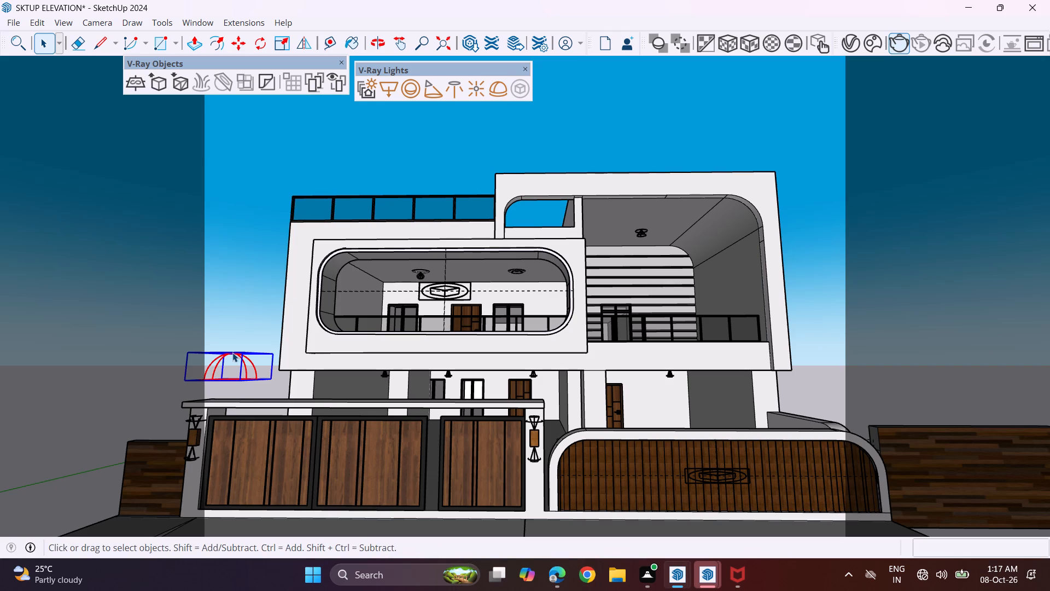
right_click(232, 352)
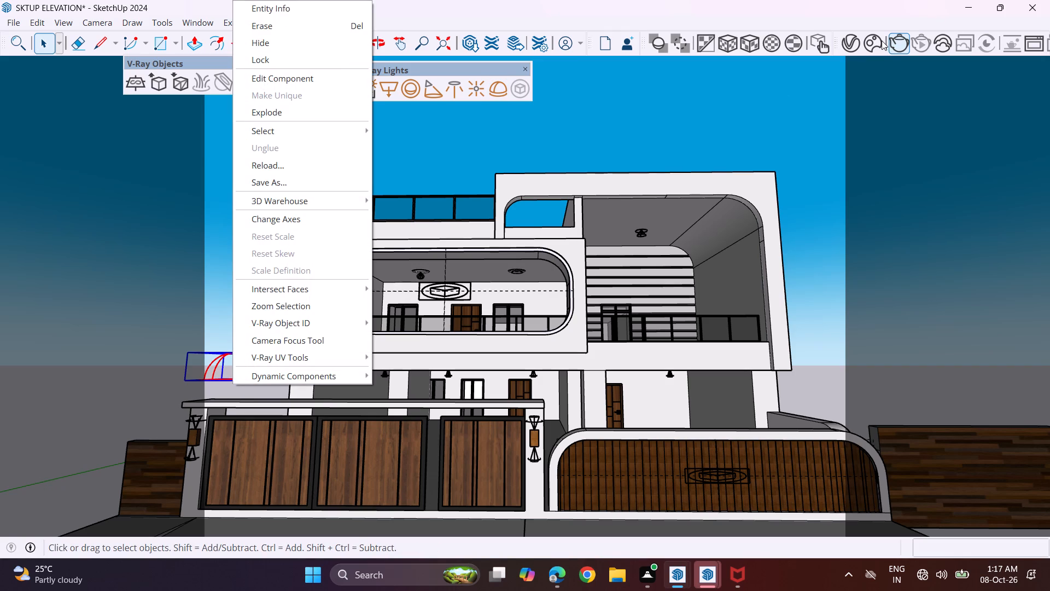
Open the new dome light's HDR texture bitmap and start choosing a replacement image file.
click(844, 49)
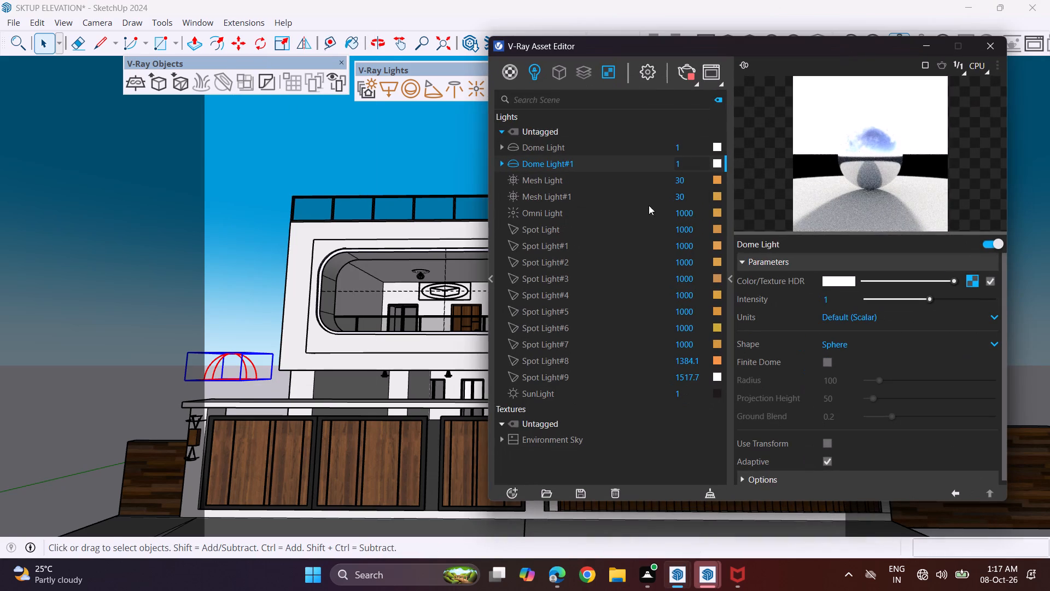
click(631, 162)
click(971, 281)
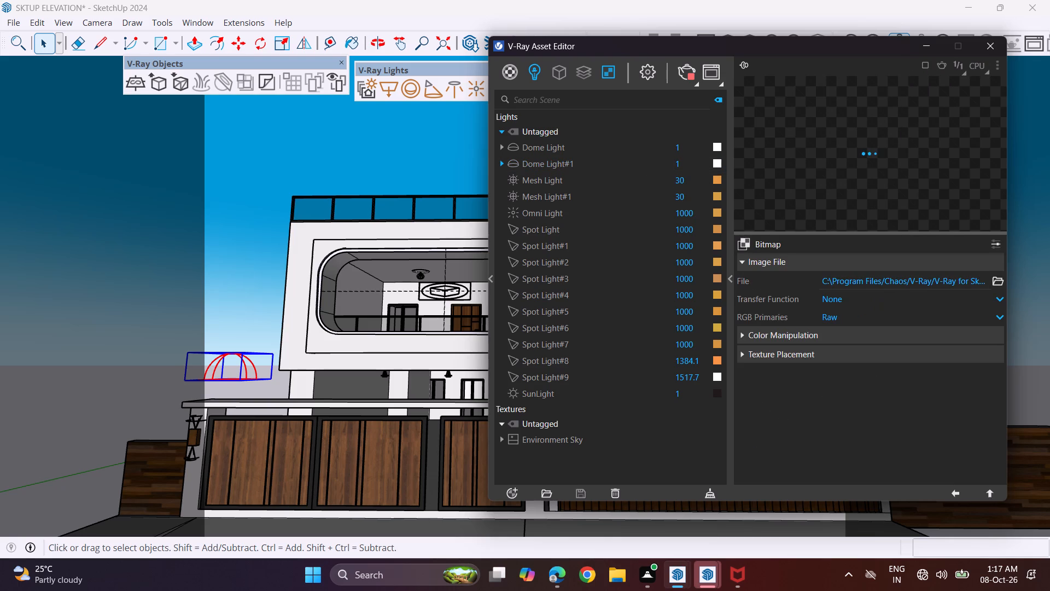
click(997, 281)
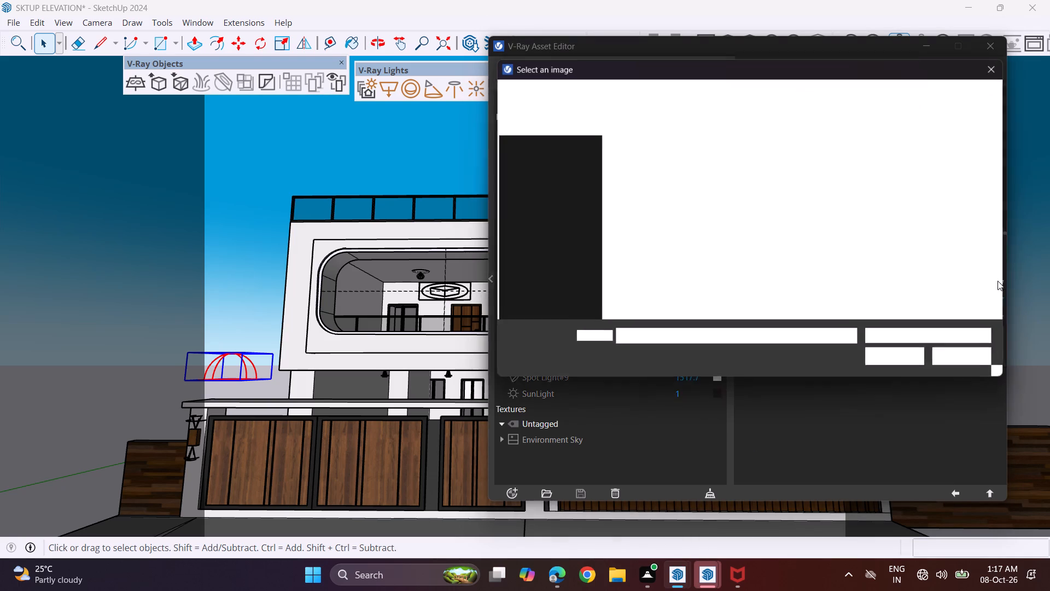
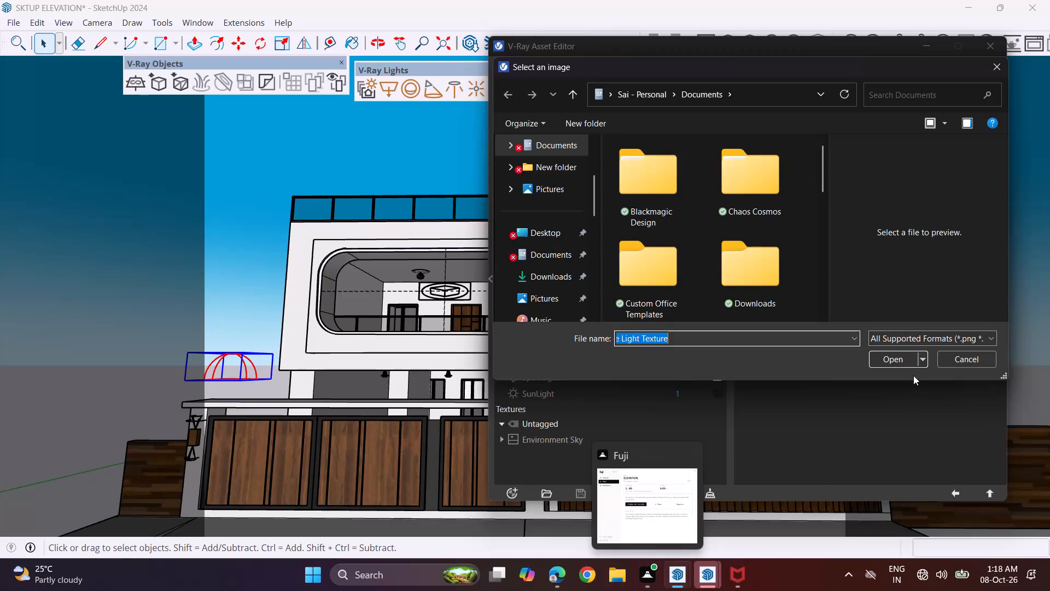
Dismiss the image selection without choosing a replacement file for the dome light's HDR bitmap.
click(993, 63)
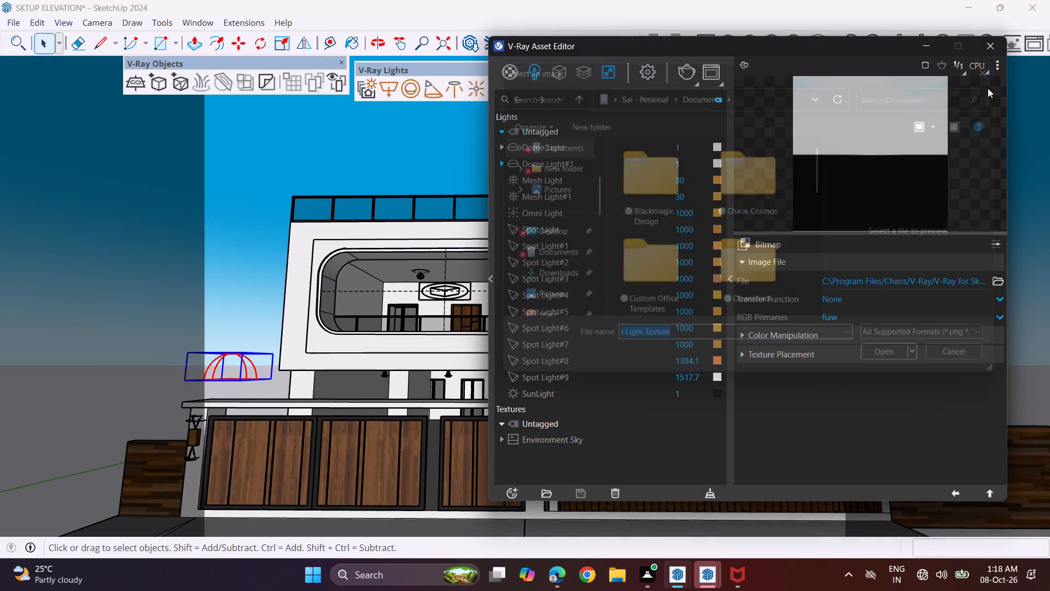
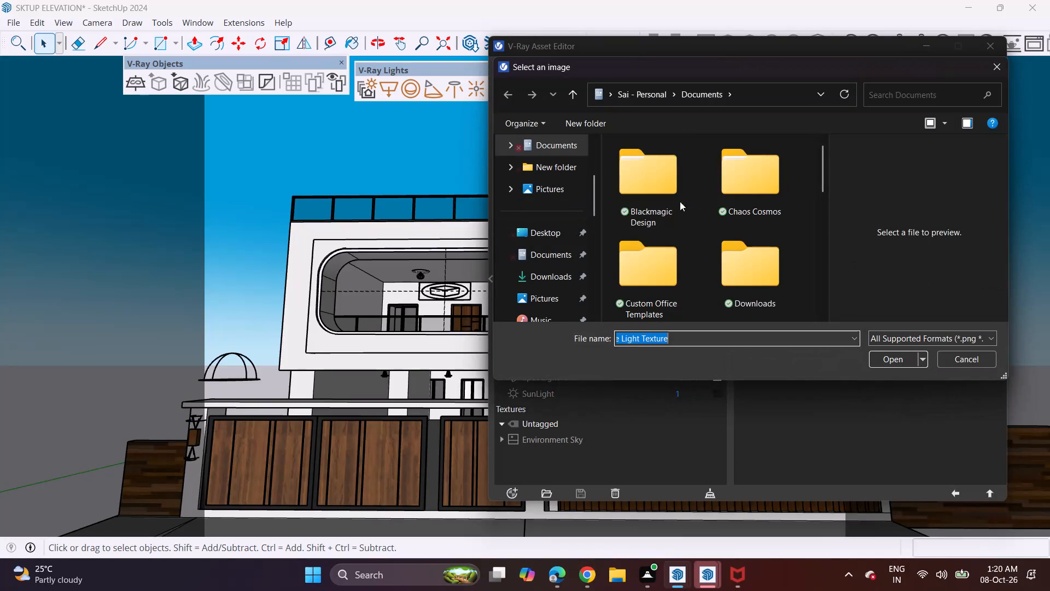
Load the grass image named download from the Downloads folder as Dome Light#1's HDR bitmap.
click(553, 268)
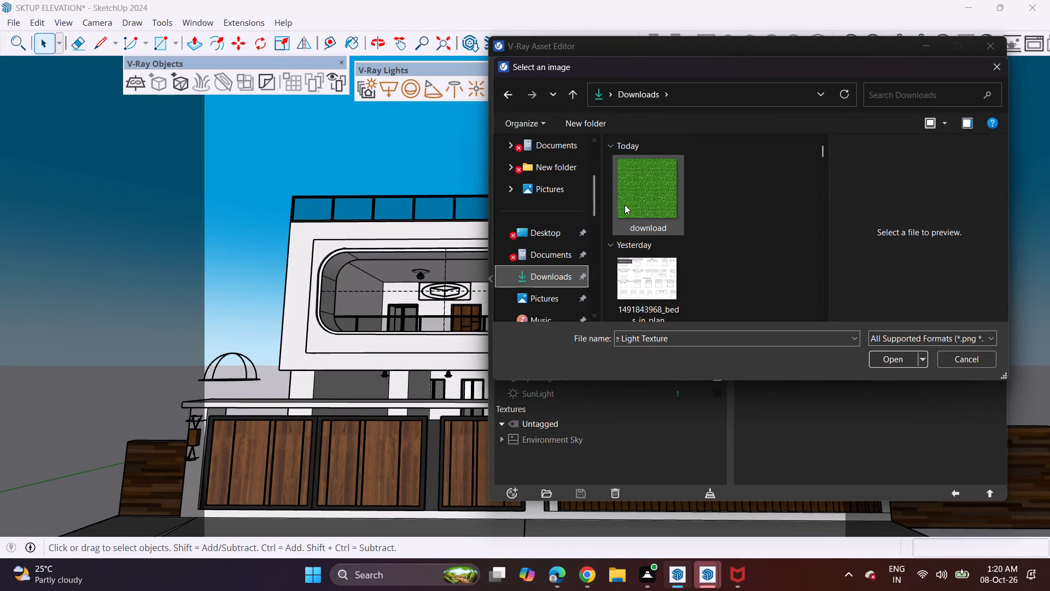
click(626, 204)
click(888, 361)
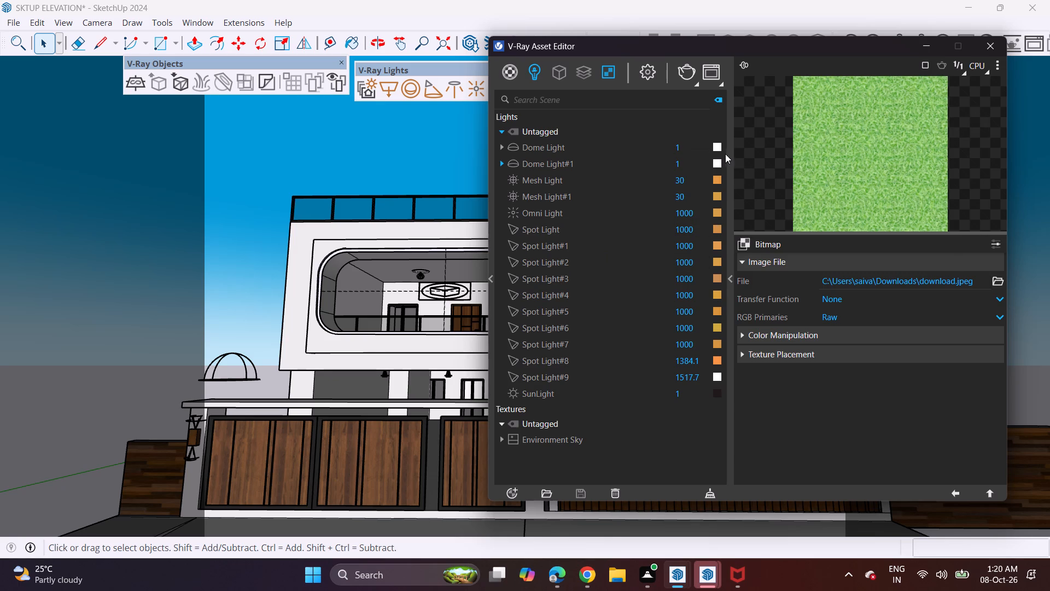
Replace the bitmap in Dome Light's Color/Texture HDR slot with a Sky texture.
click(713, 143)
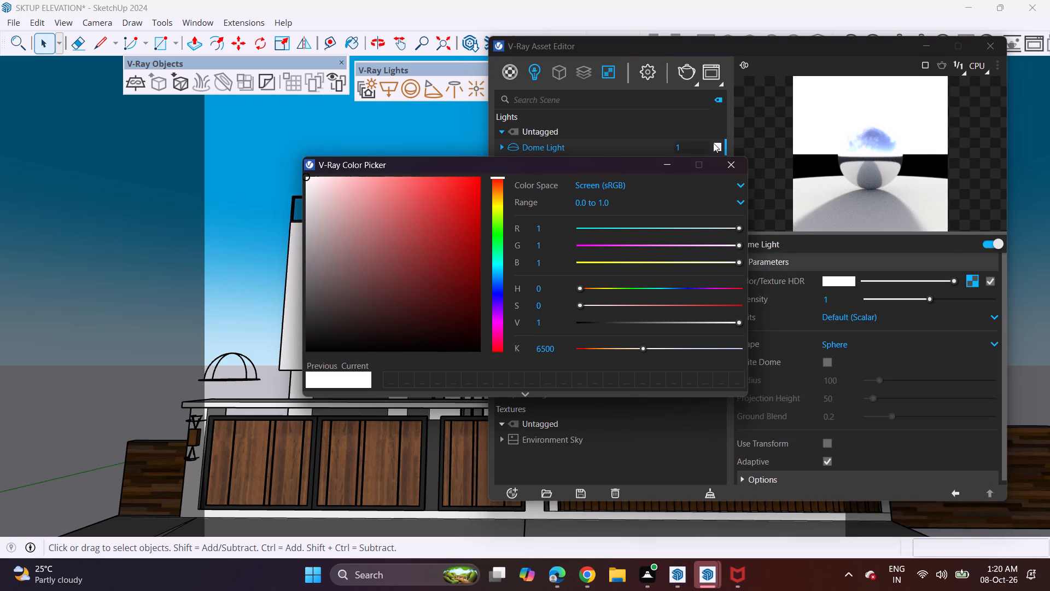
click(970, 280)
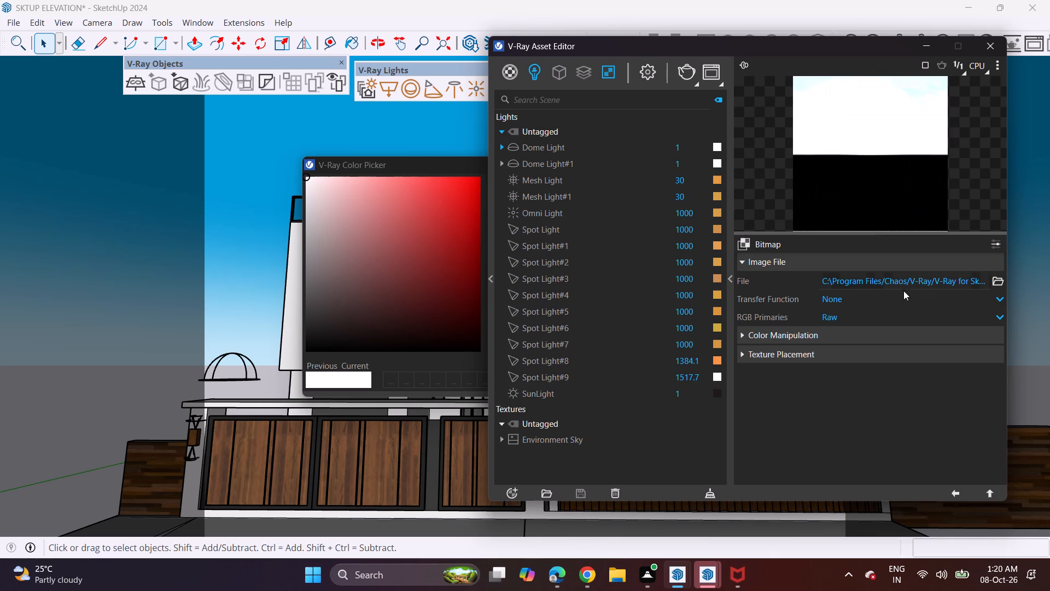
click(999, 246)
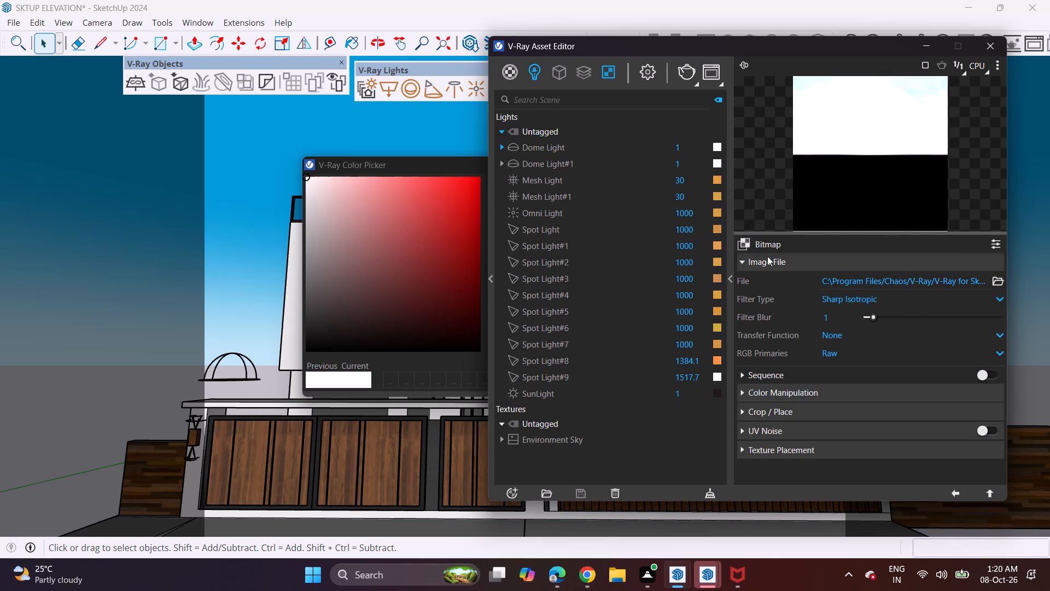
click(739, 246)
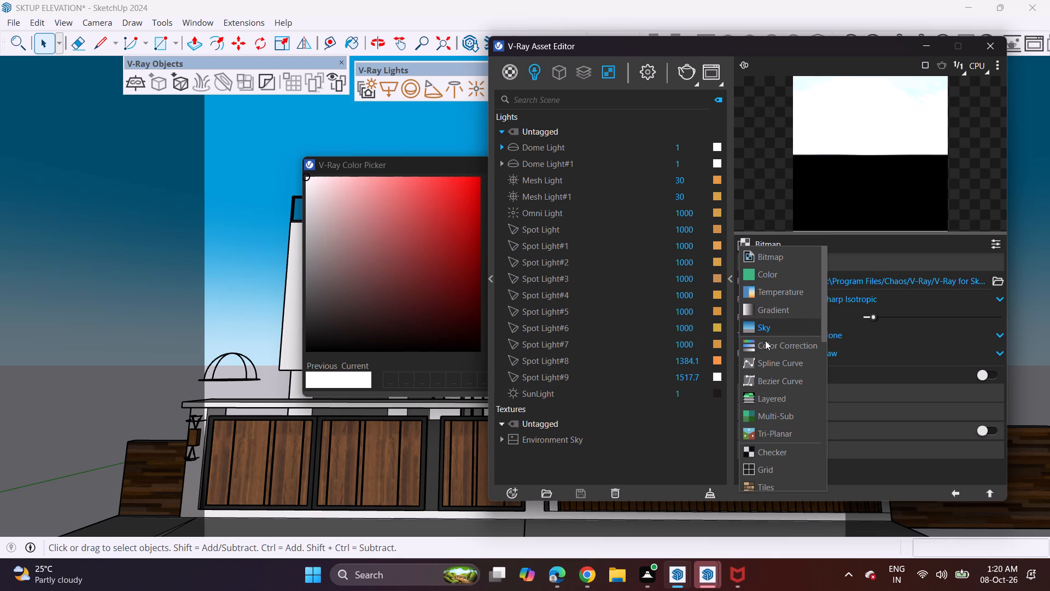
scroll(756, 381, down, 5)
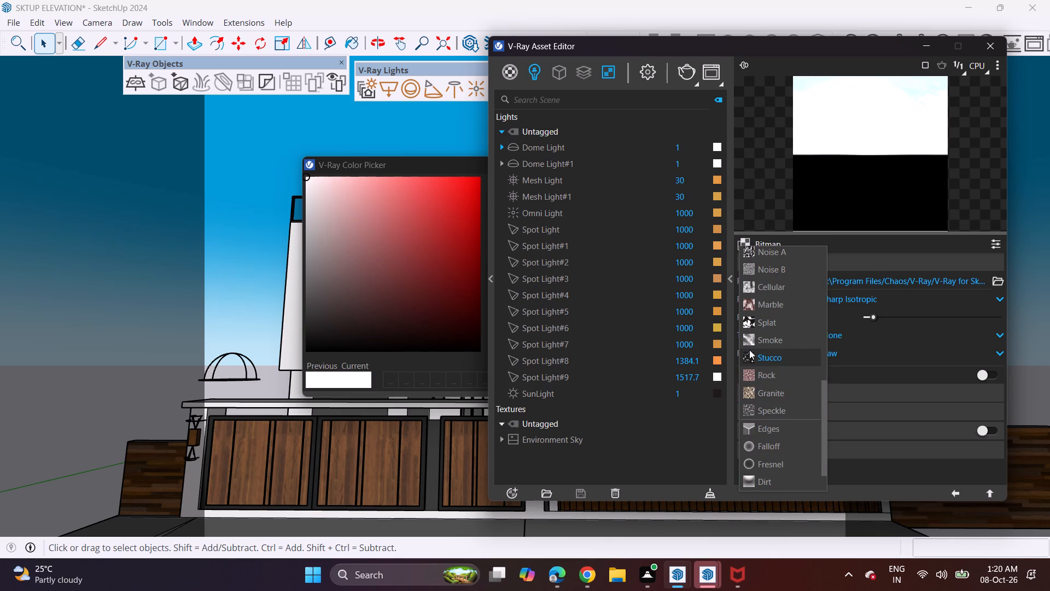
scroll(761, 348, up, 1)
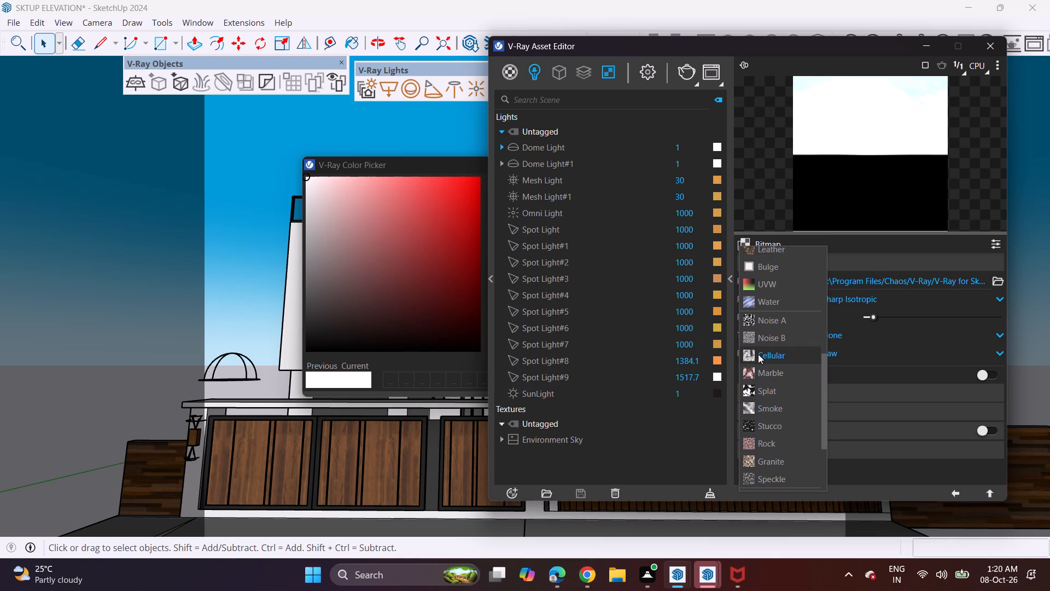
scroll(758, 416, down, 3)
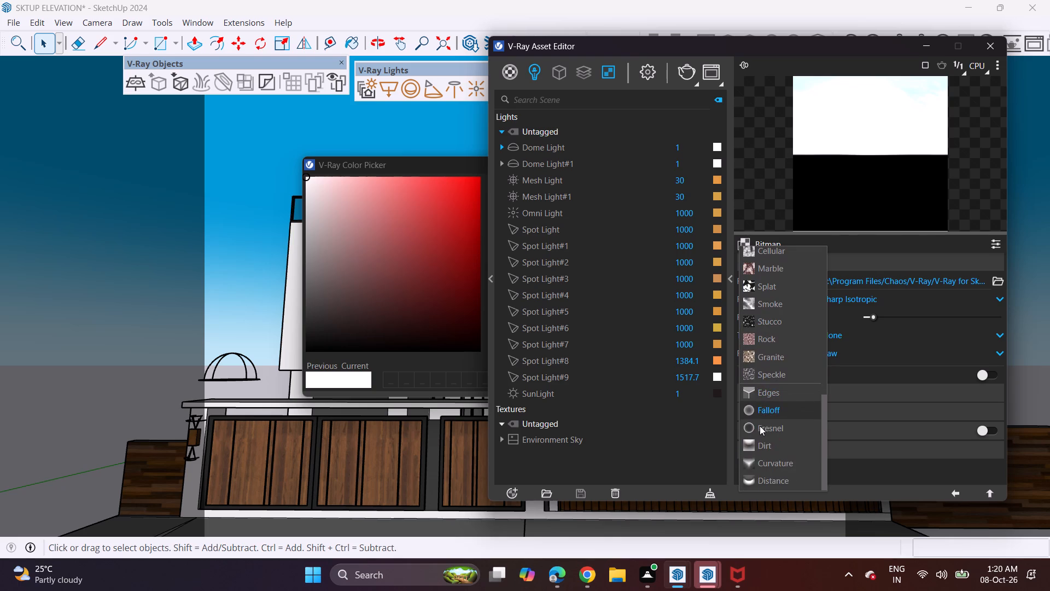
scroll(760, 432, down, 3)
scroll(761, 402, up, 1)
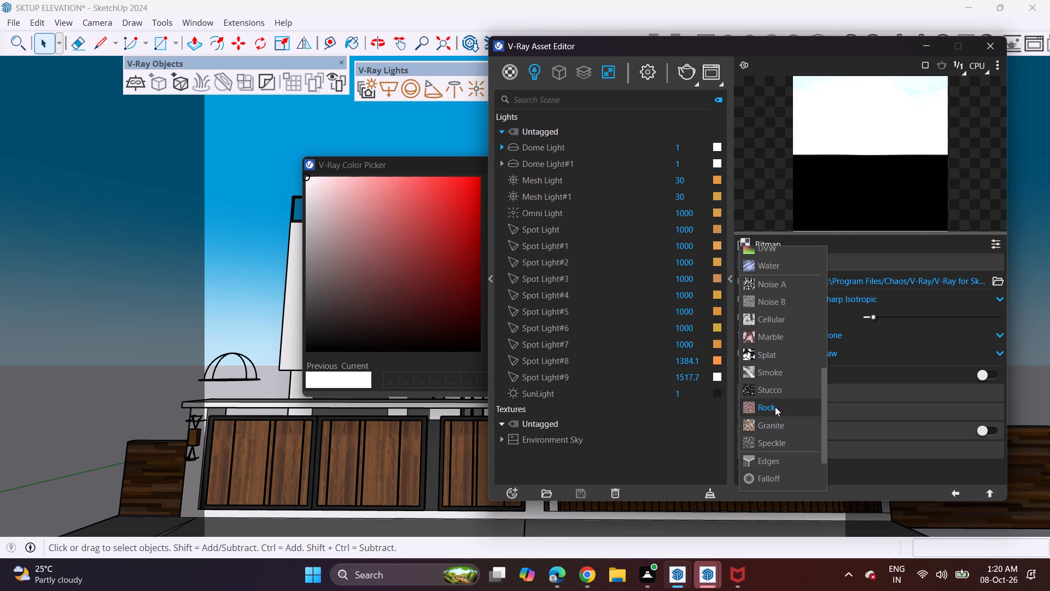
scroll(775, 407, up, 6)
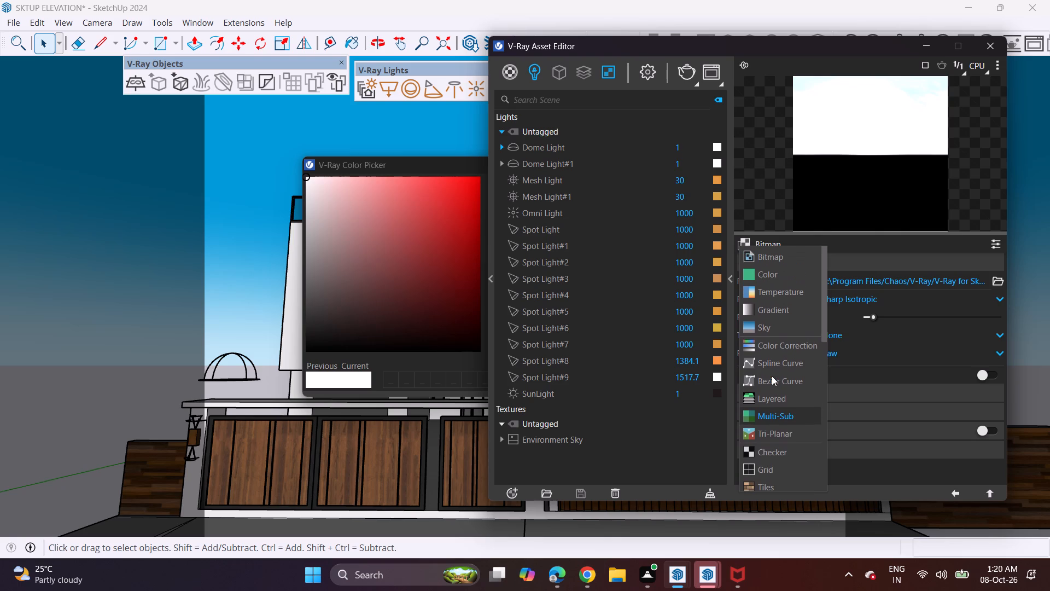
click(803, 329)
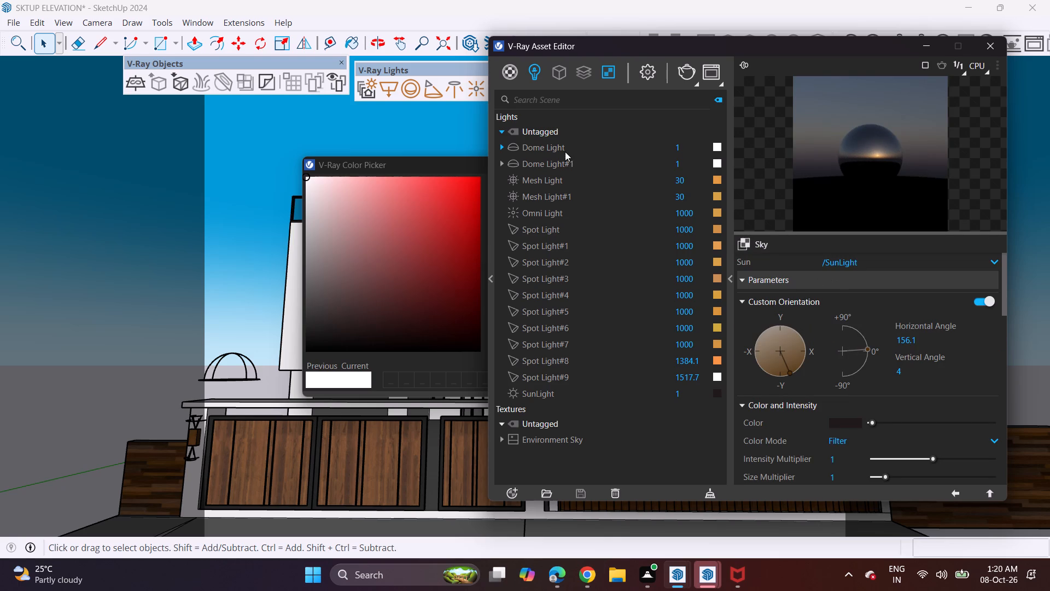
Inspect the Sky texture assigned to Dome Light and the preview of Dome Light#1.
click(714, 143)
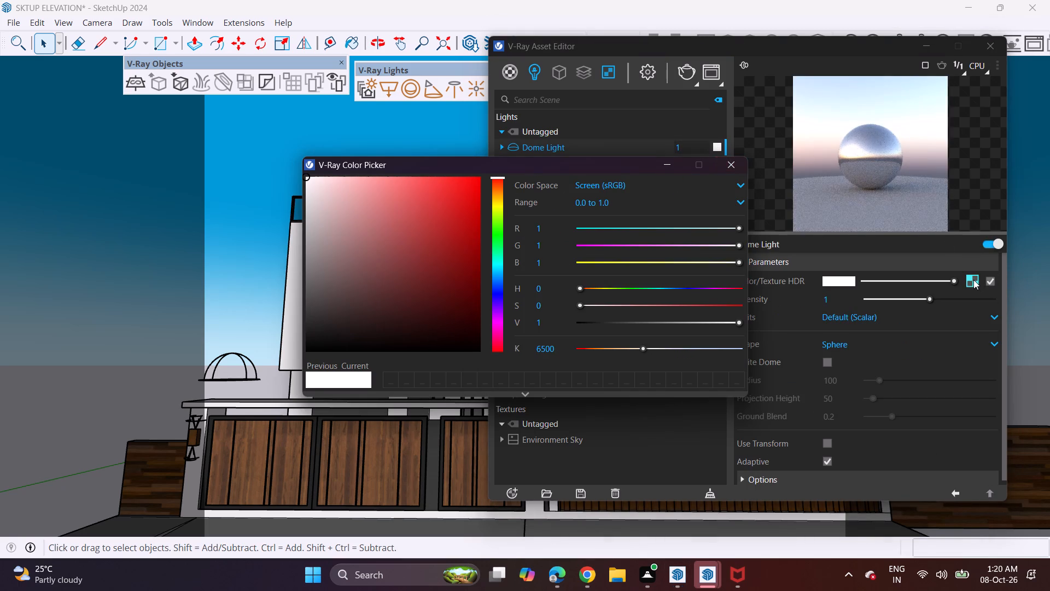
click(973, 280)
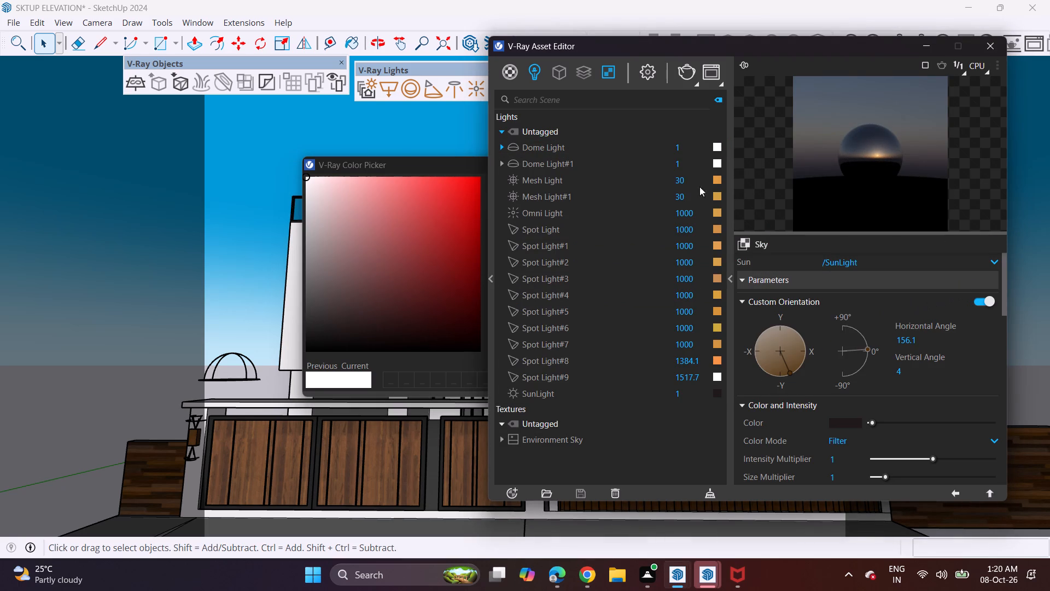
click(719, 144)
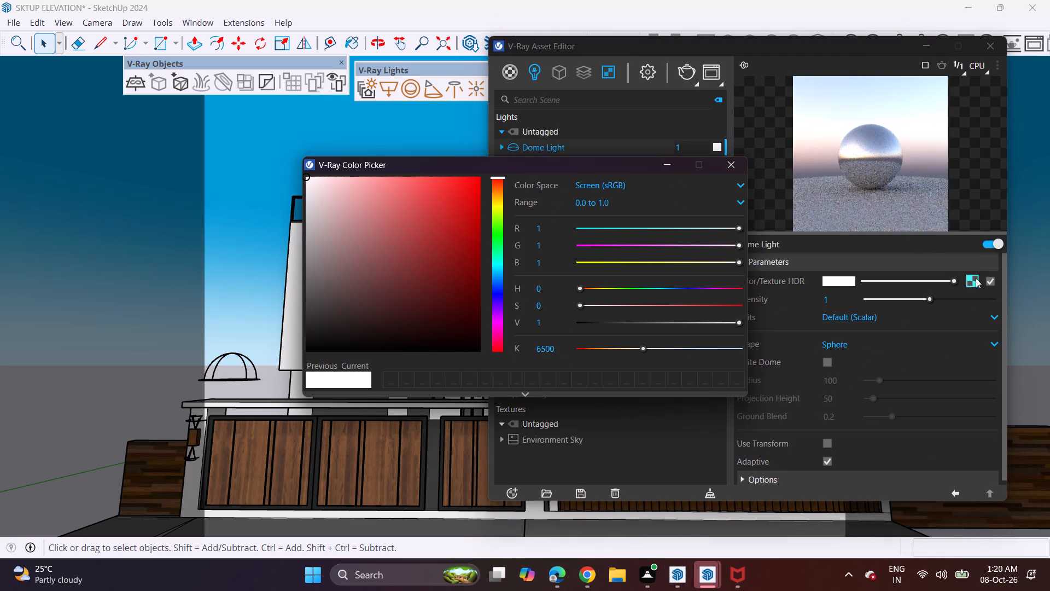
click(971, 280)
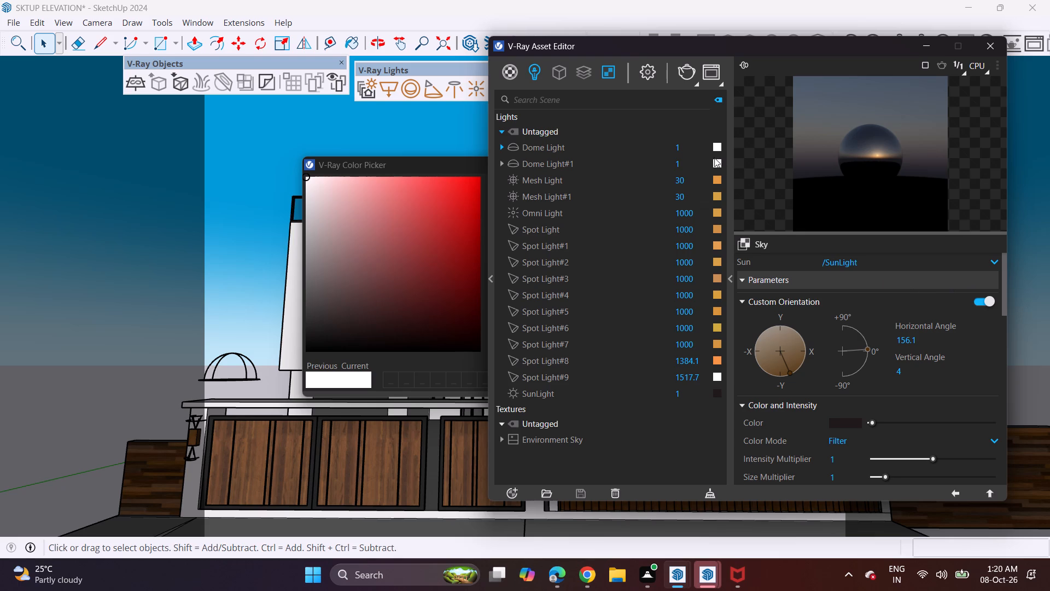
click(719, 165)
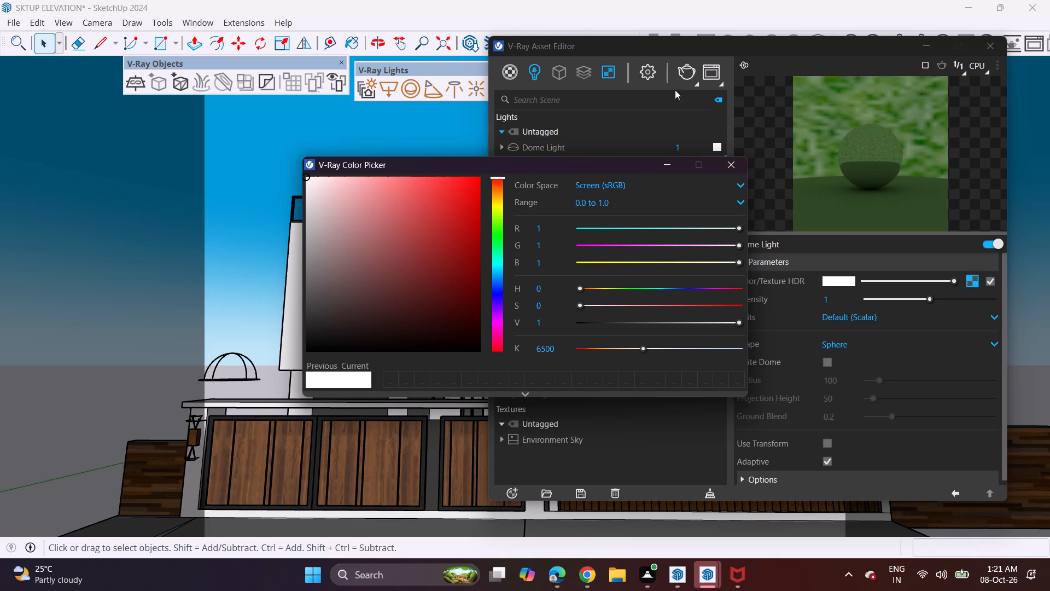
Run a test render of the house elevation to check the dome lighting, closing the frame buffer when done.
click(677, 72)
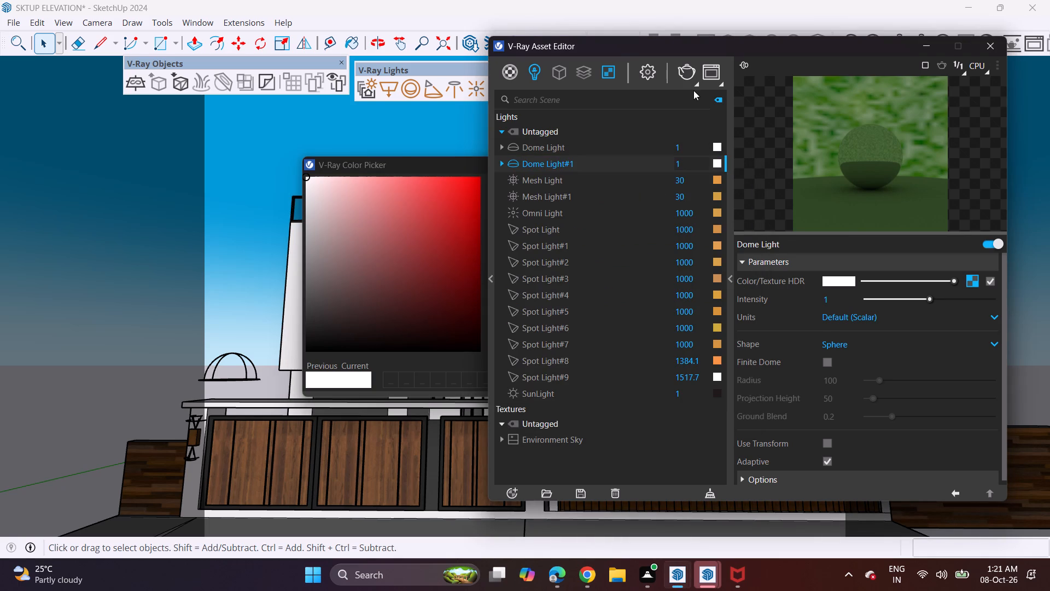
click(685, 74)
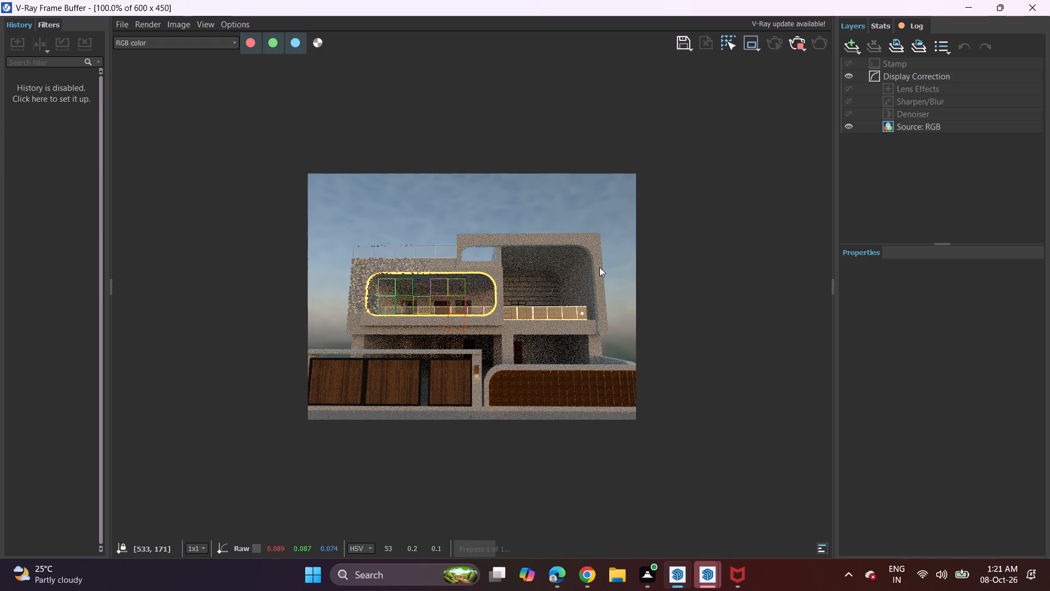
click(1037, 6)
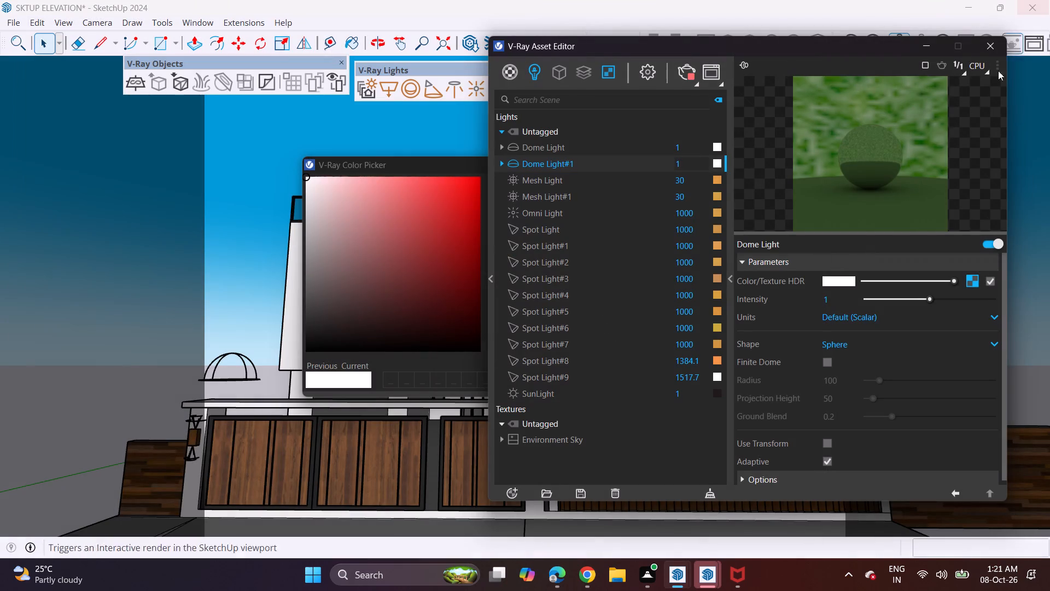
Darken the Color/Texture HDR colour of Dome Light from white to a light grey.
click(711, 148)
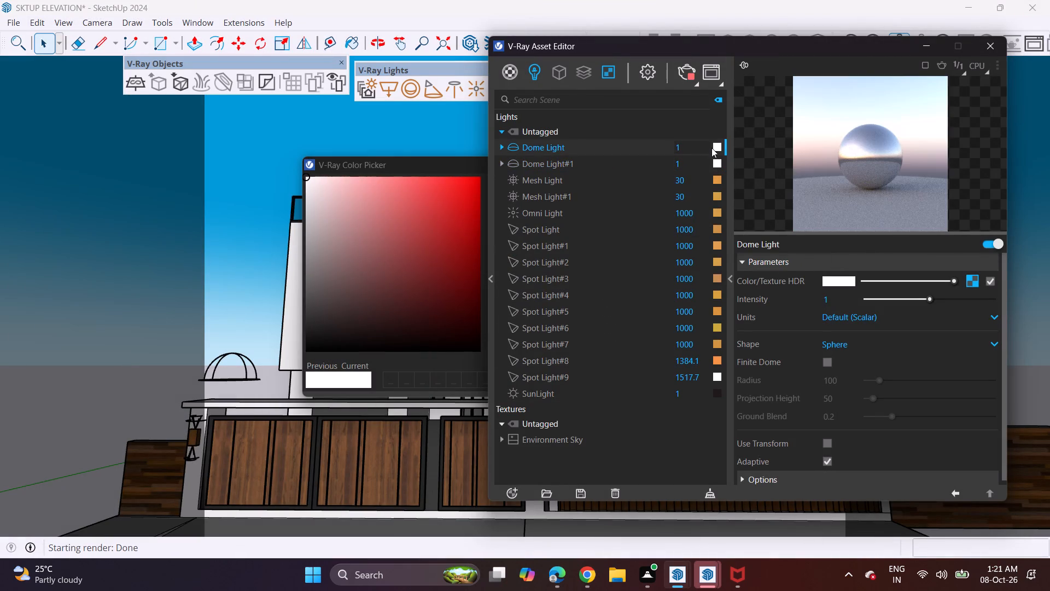
click(879, 281)
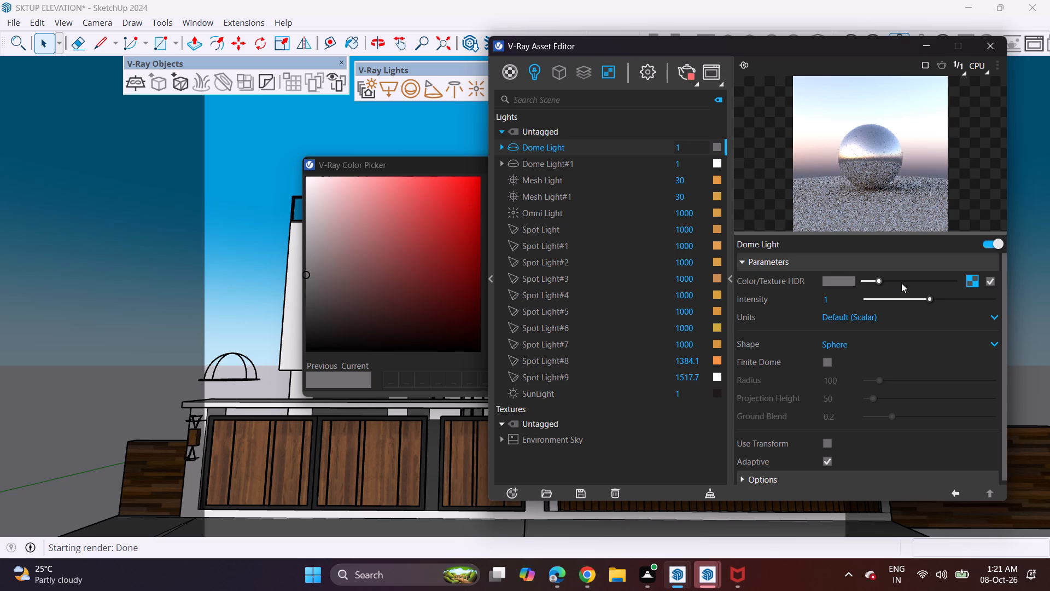
drag(878, 283, 862, 279)
click(862, 279)
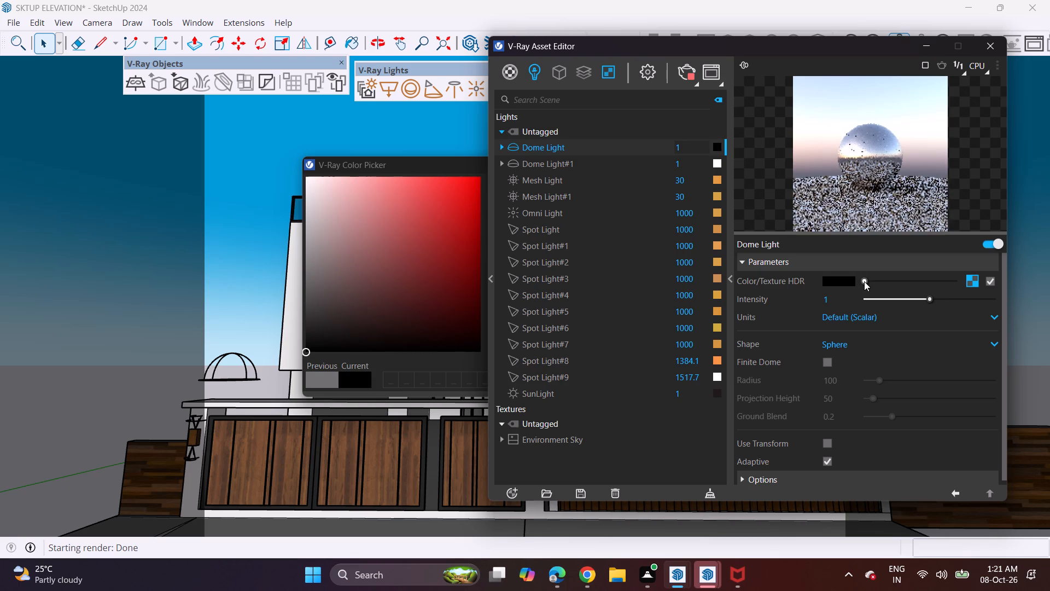
click(878, 281)
click(900, 282)
click(915, 282)
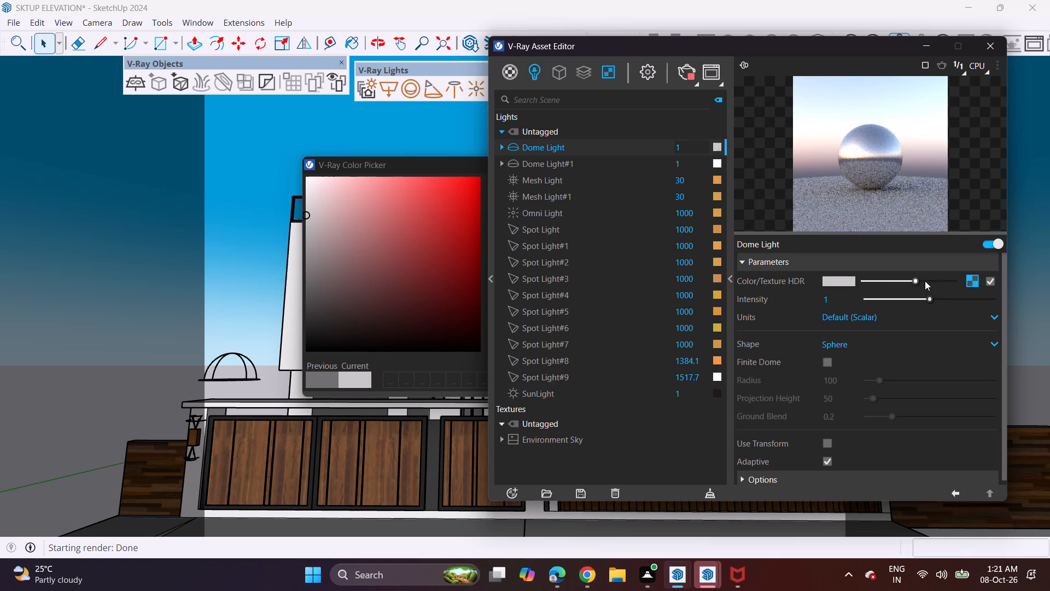
Reduce Dome Light's intensity to 0.1.
drag(929, 297, 880, 303)
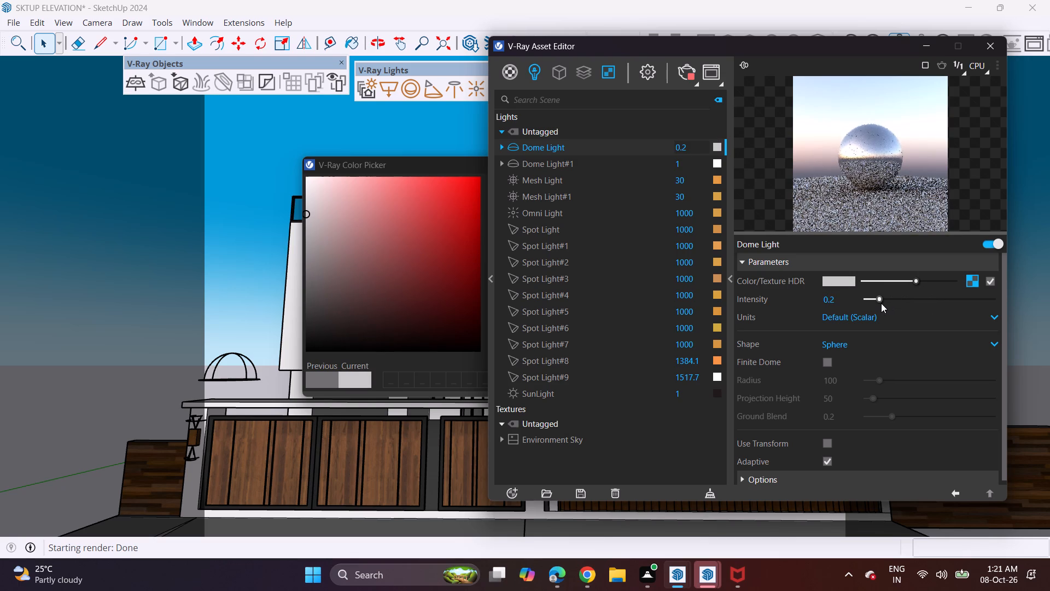
click(917, 303)
click(870, 300)
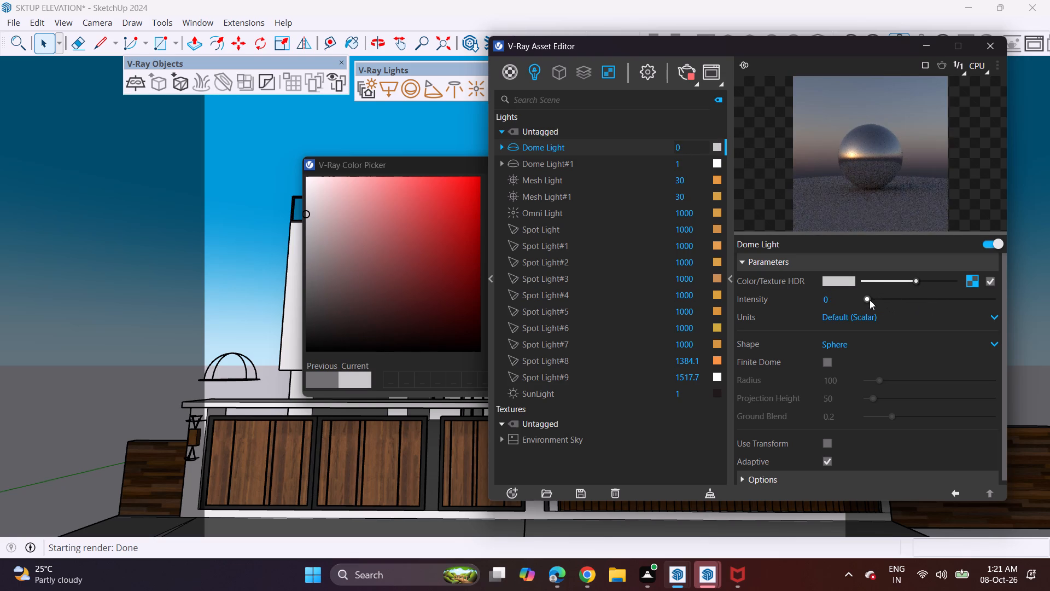
click(876, 303)
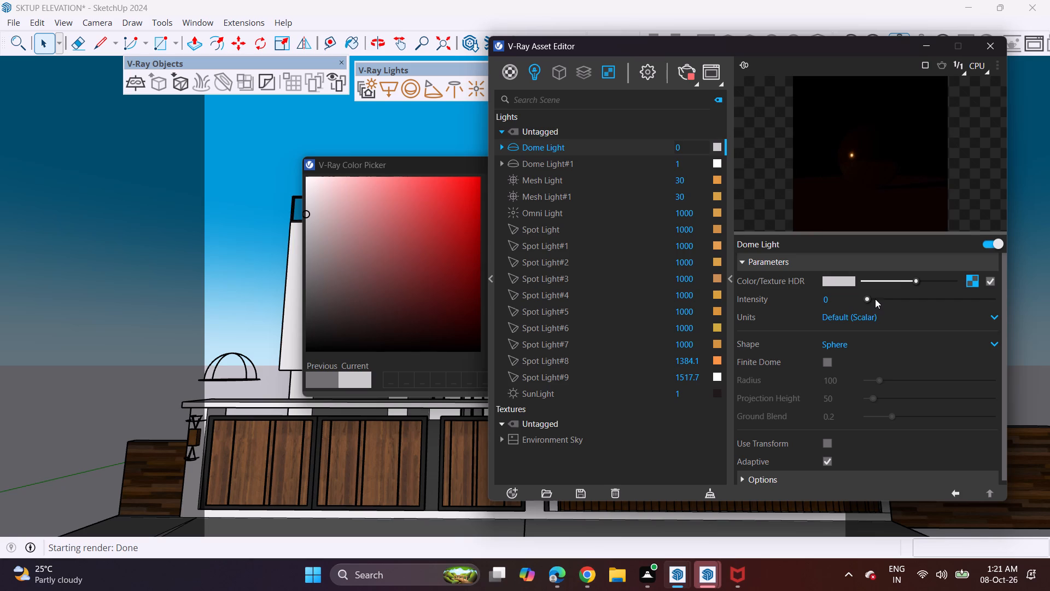
click(875, 297)
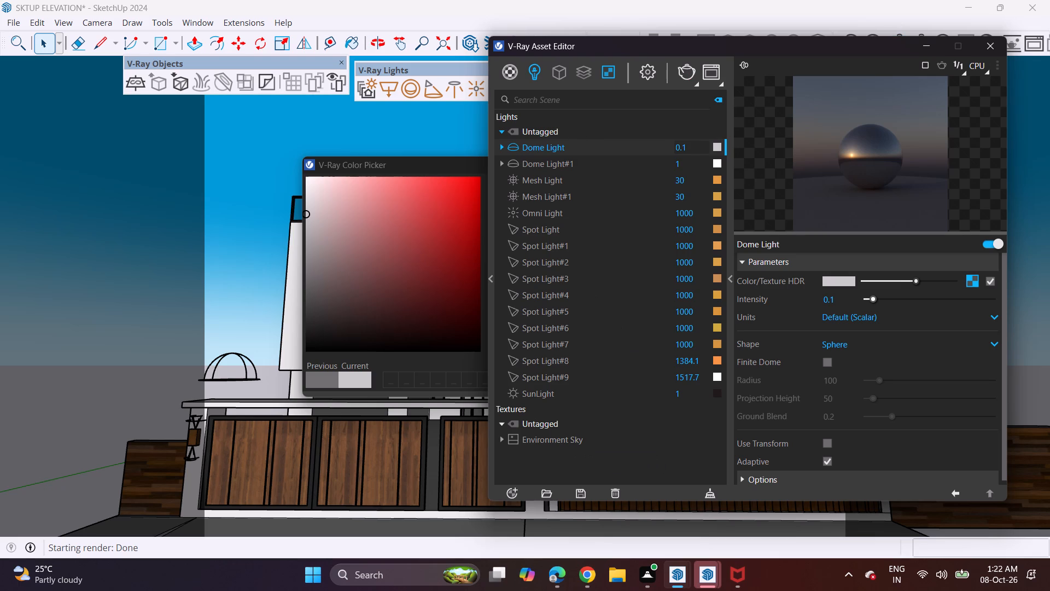
Render the elevation again to check the dimmed dome light, closing the frame buffer when done.
click(679, 71)
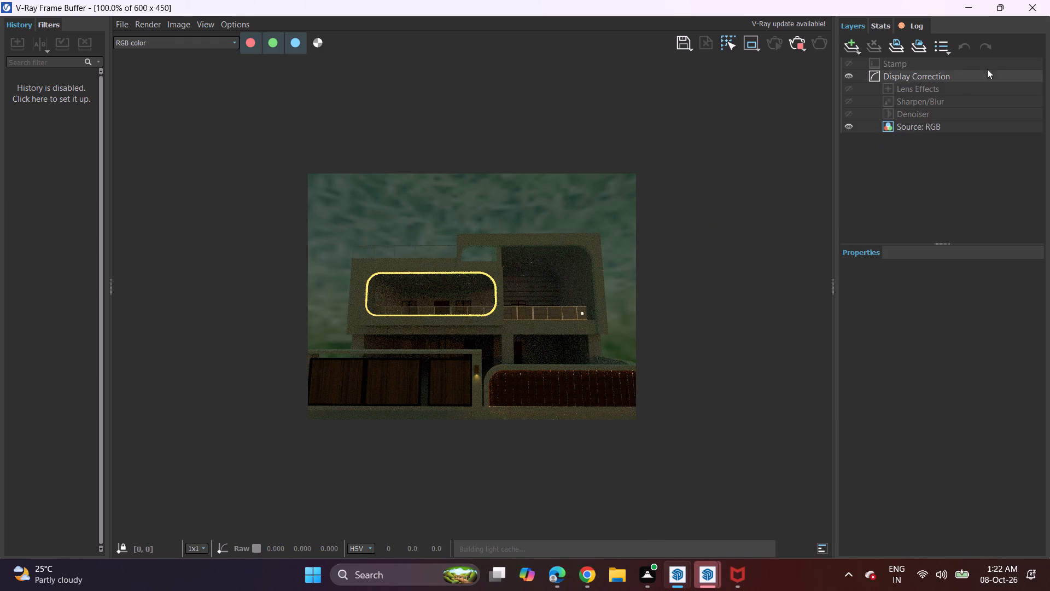
click(1034, 5)
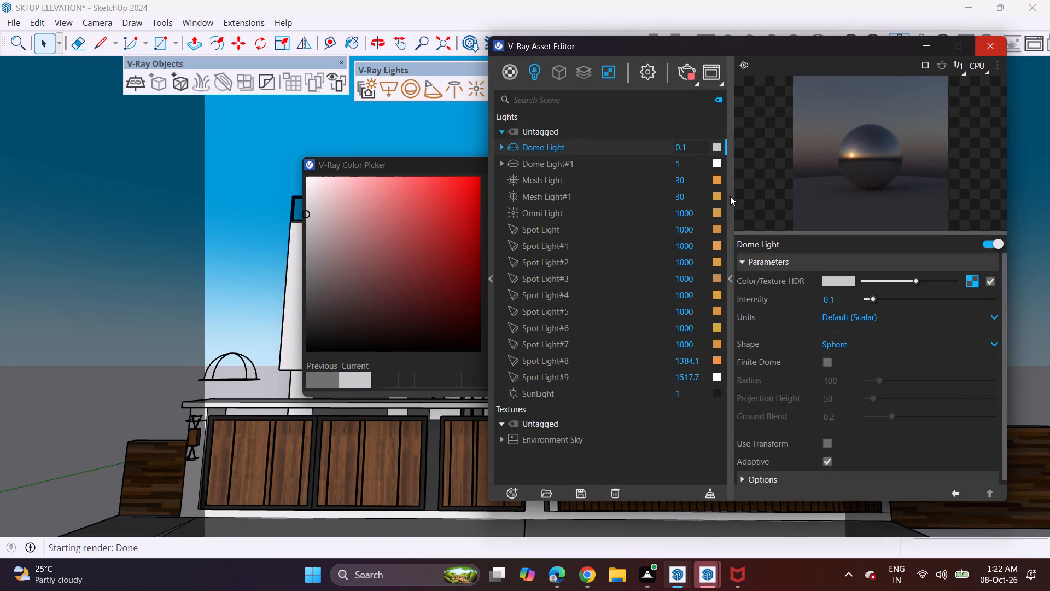
Darken the Color/Texture HDR colour of Dome Light#1 to a mid grey.
click(719, 160)
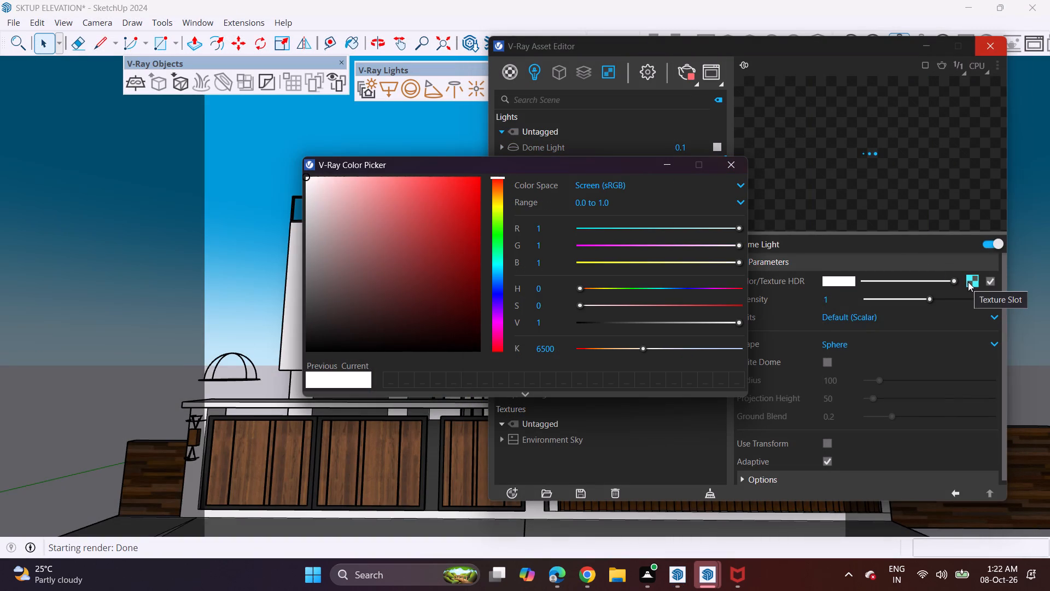
click(944, 282)
drag(935, 282, 891, 282)
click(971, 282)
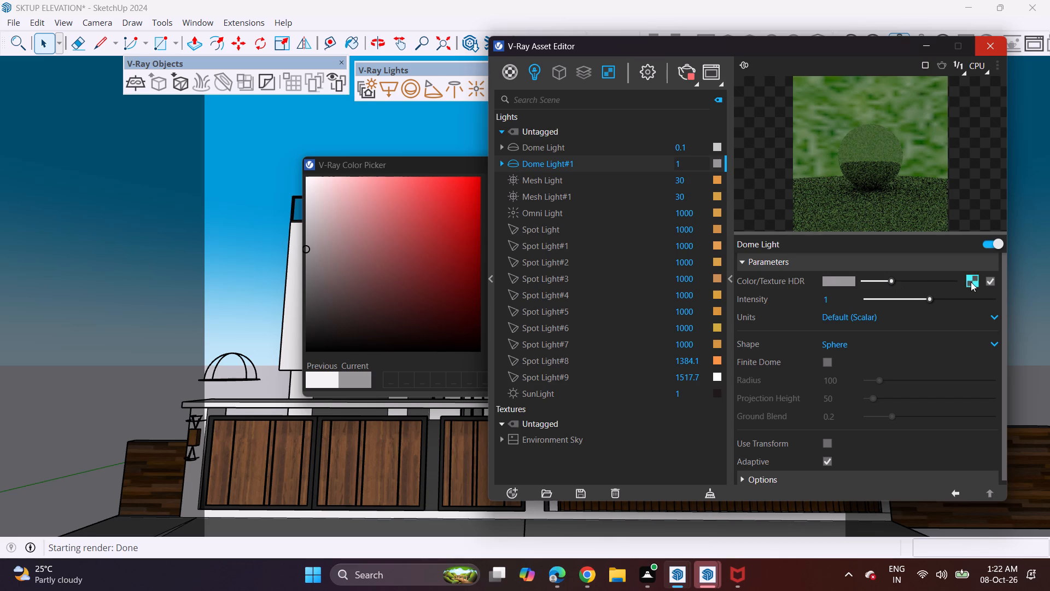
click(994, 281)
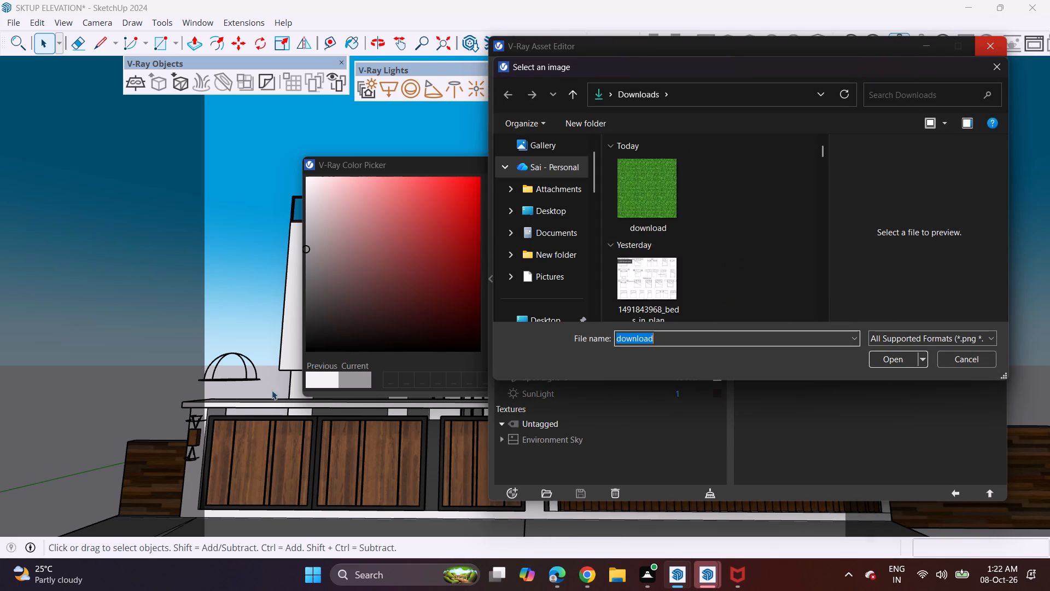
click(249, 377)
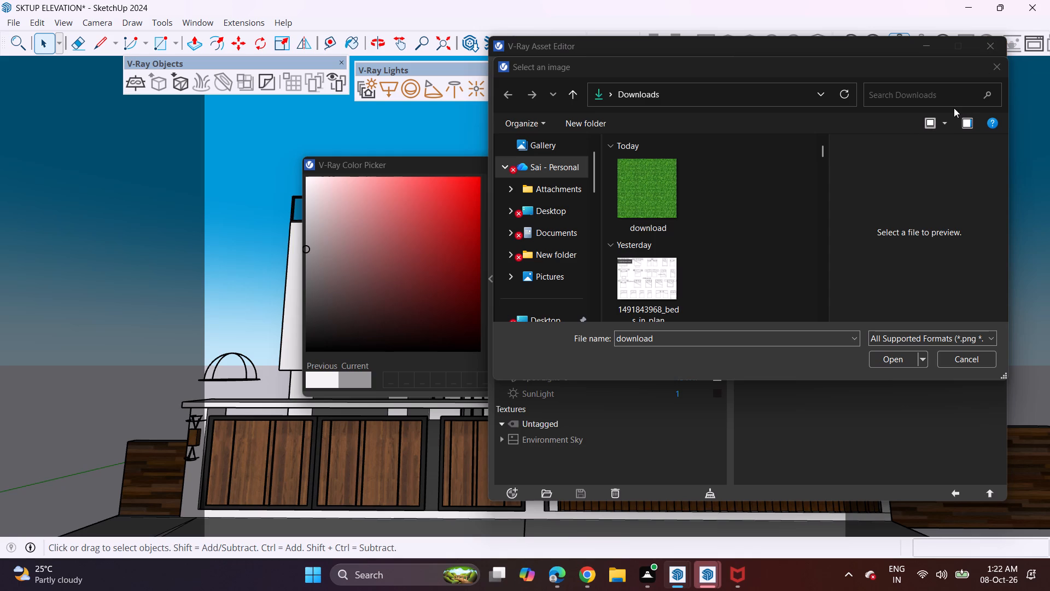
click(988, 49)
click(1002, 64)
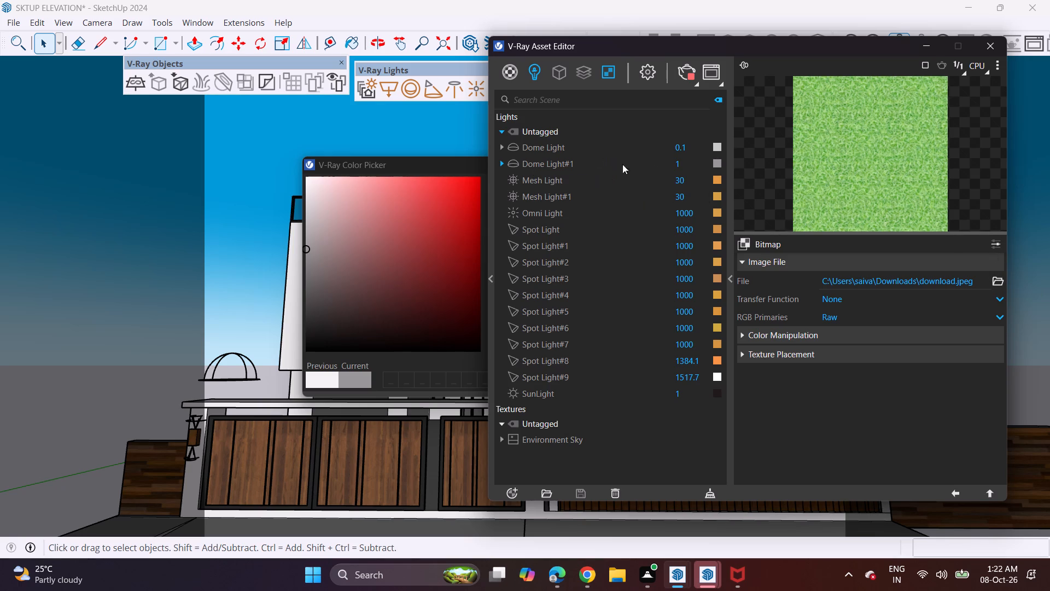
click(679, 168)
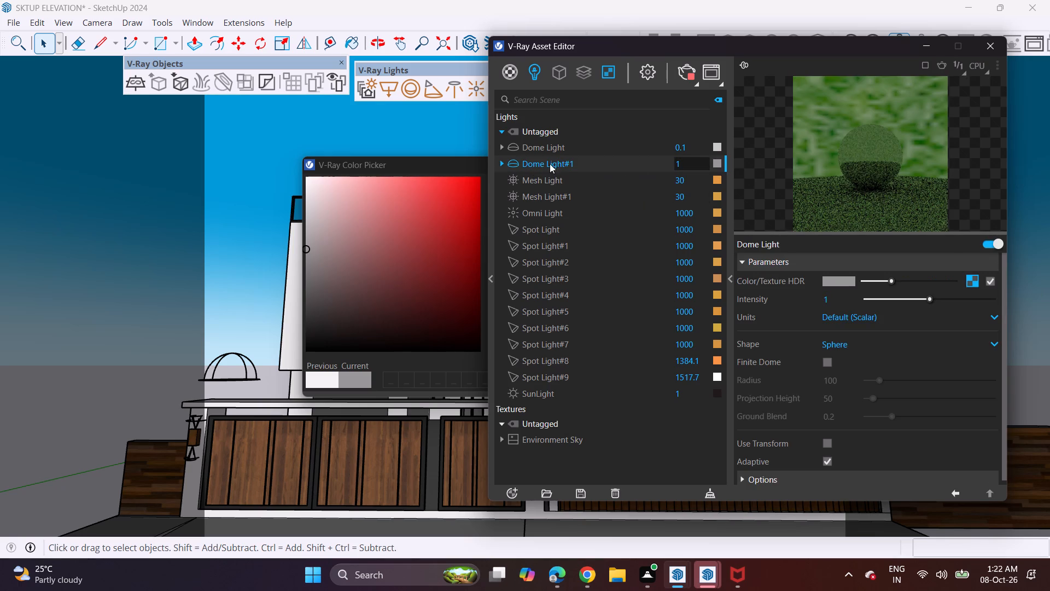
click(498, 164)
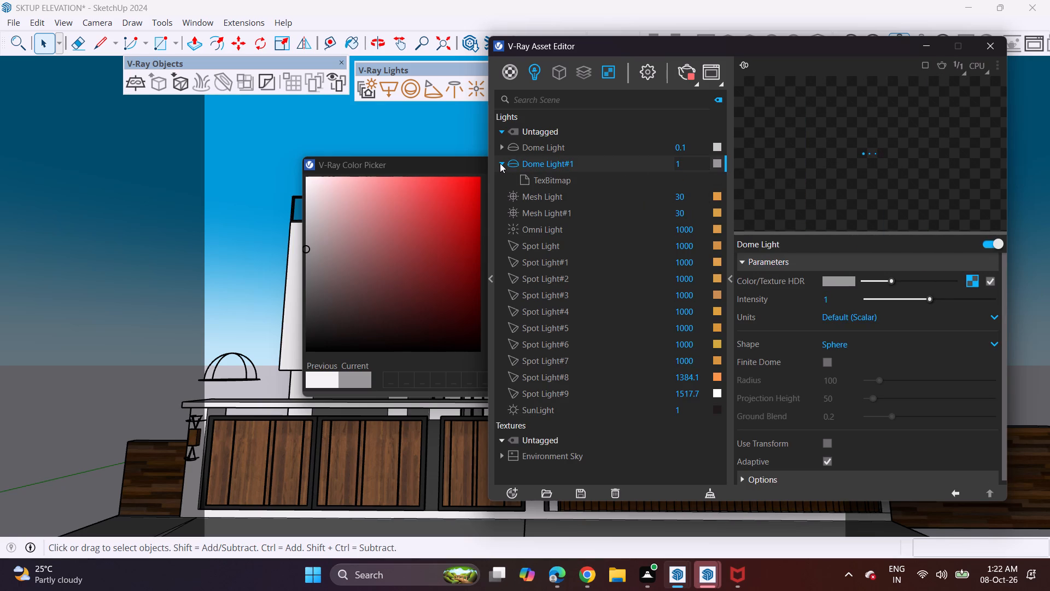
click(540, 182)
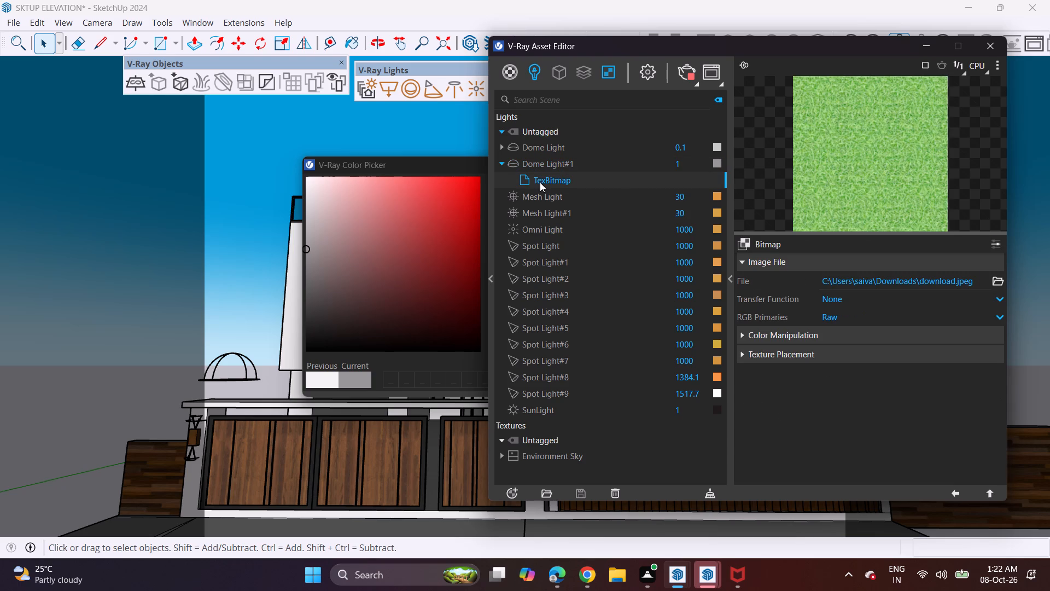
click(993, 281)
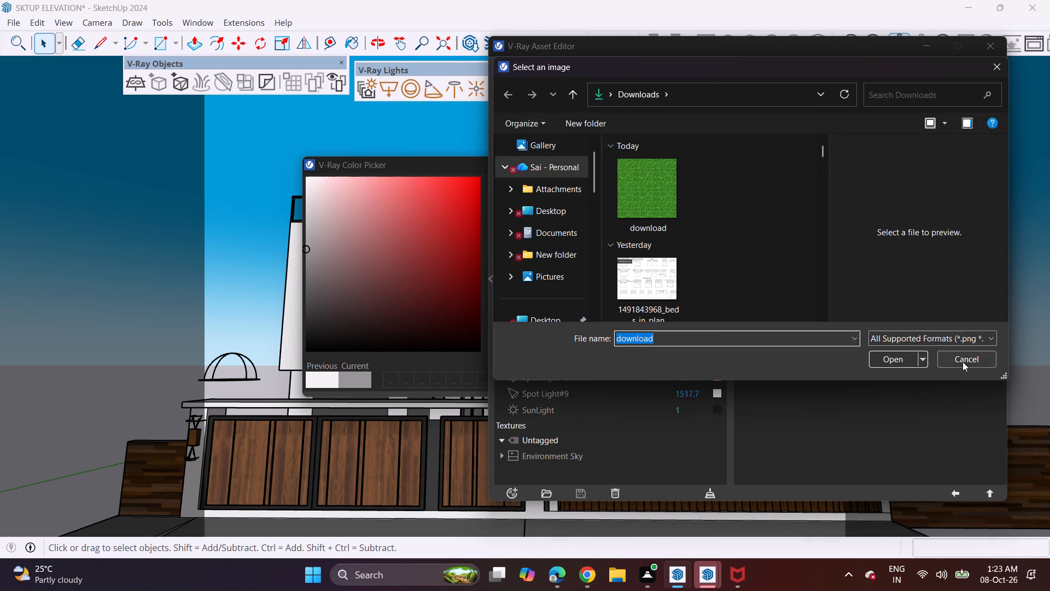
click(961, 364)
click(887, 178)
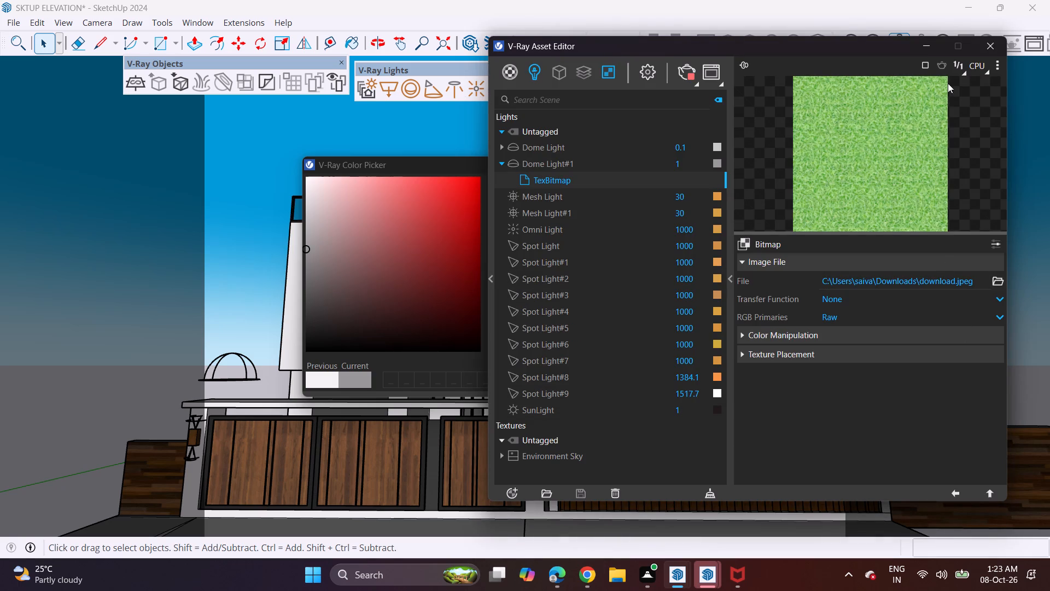
Switch the swatch preview of Dome Light#1's bitmap texture from Environment to a different preview scene.
click(996, 66)
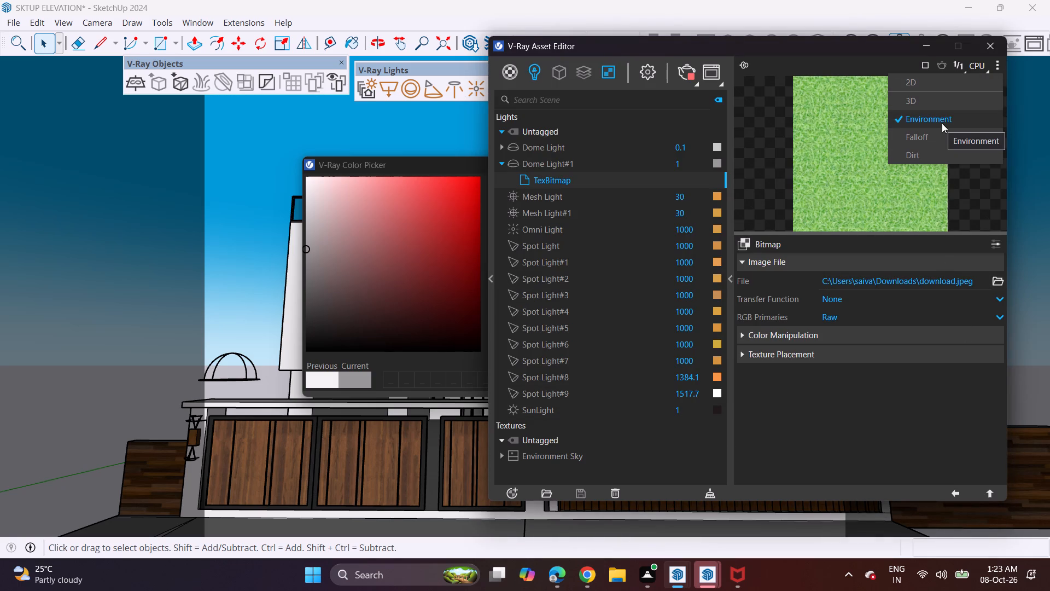
click(929, 147)
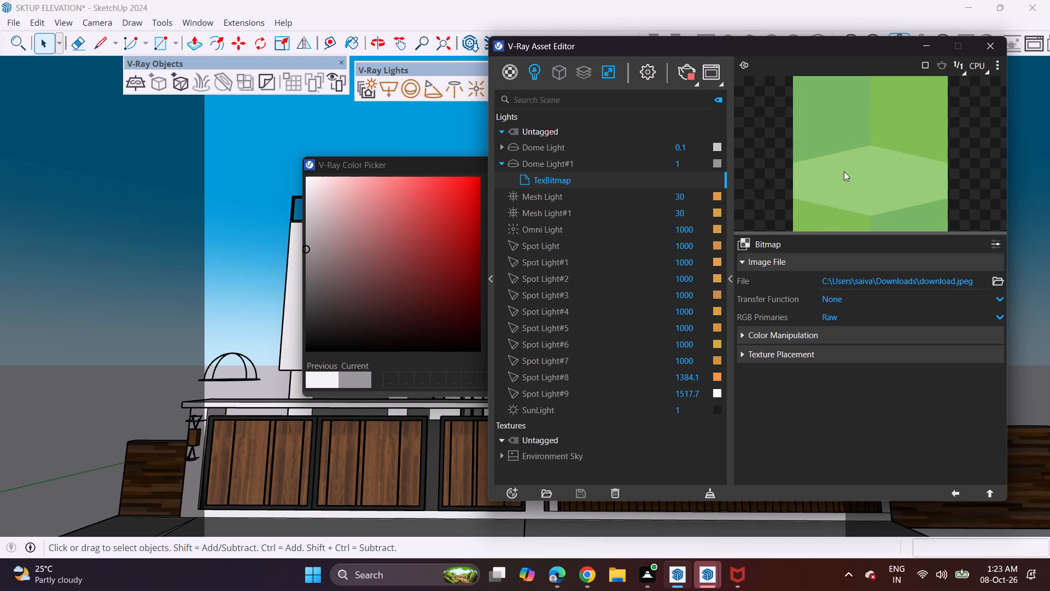
Restart the test render of the elevation to check the darkened Dome Light#1, and close the frame buffer.
double_click(678, 73)
click(683, 76)
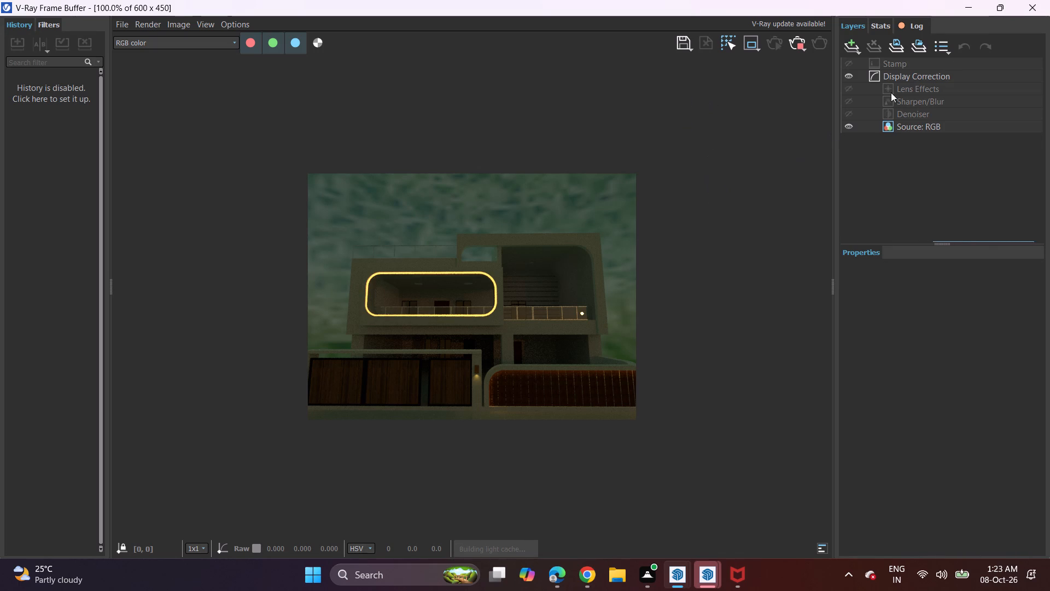
click(1030, 8)
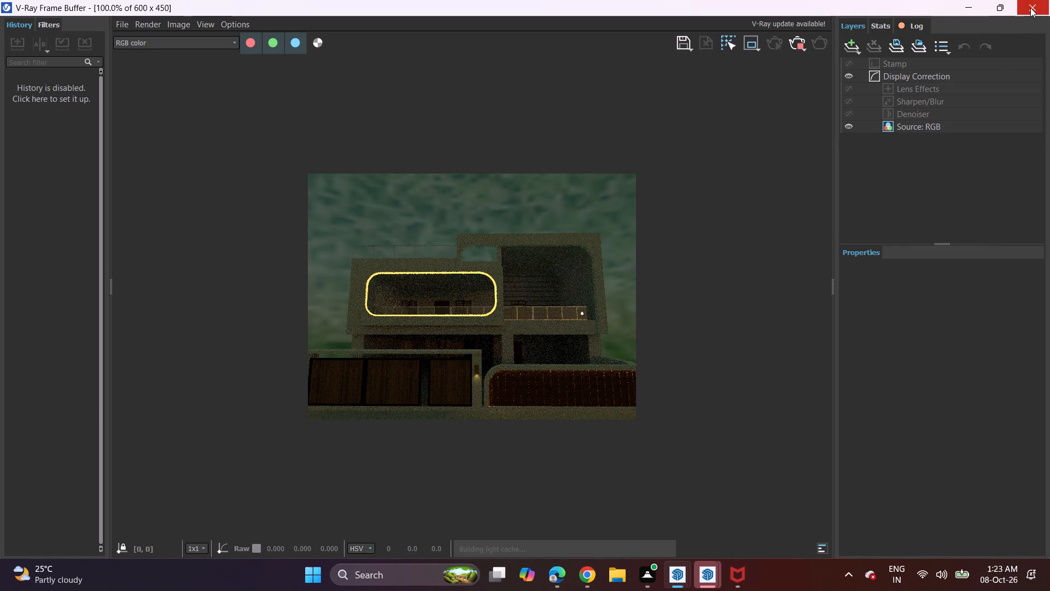
click(915, 219)
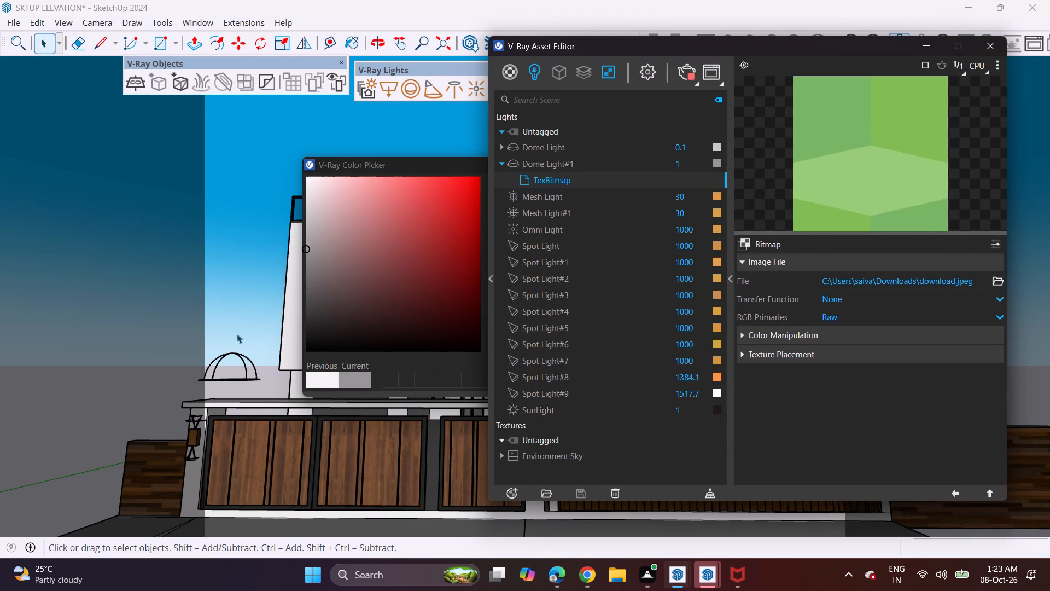
Delete the Dome Light#1 object standing above the front gate wall from the model.
click(212, 375)
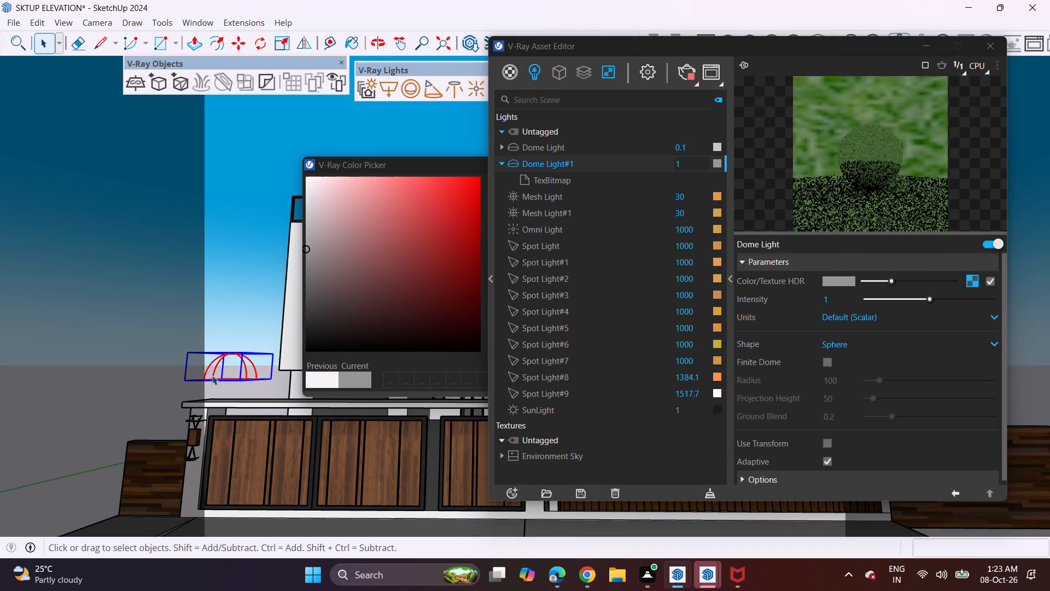
key(Delete)
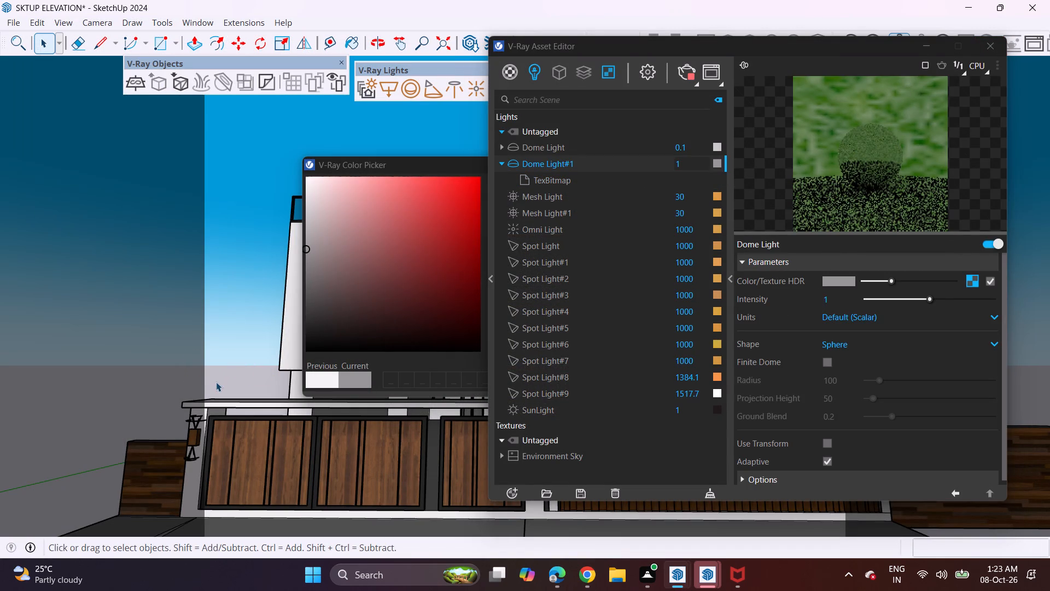
Change the Color/Texture HDR colour of Dome Light#1 to a soft pink, RGB 0.827, 0.539, 0.539.
click(715, 165)
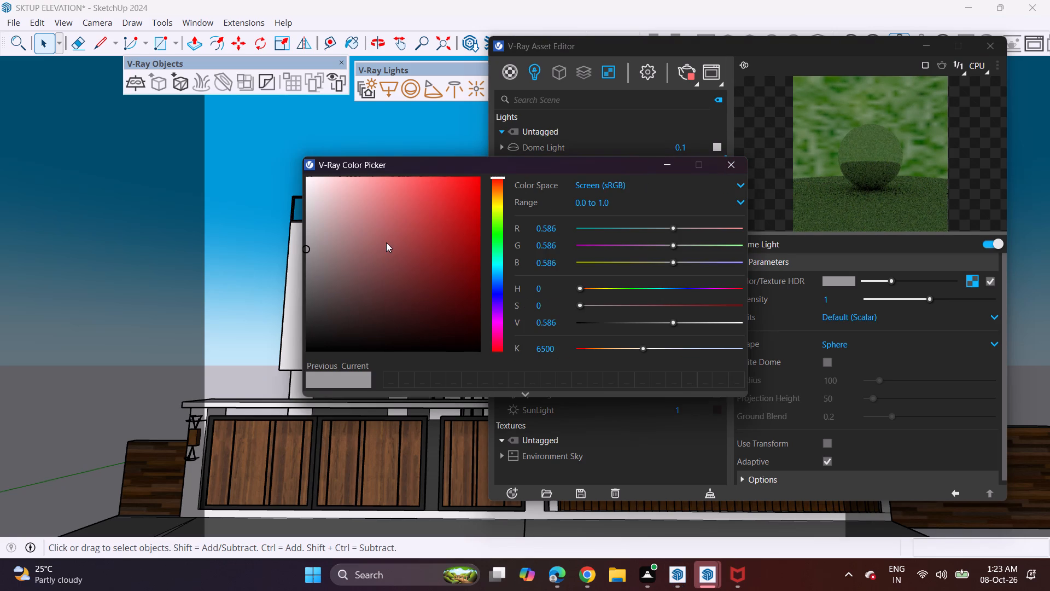
click(386, 242)
drag(380, 246, 372, 272)
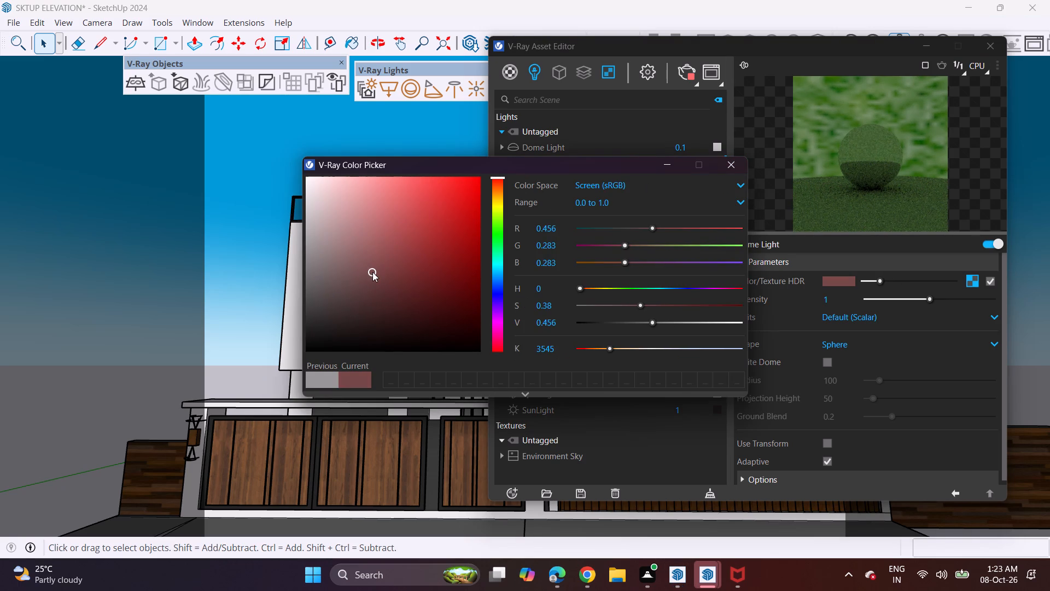
drag(346, 237, 367, 207)
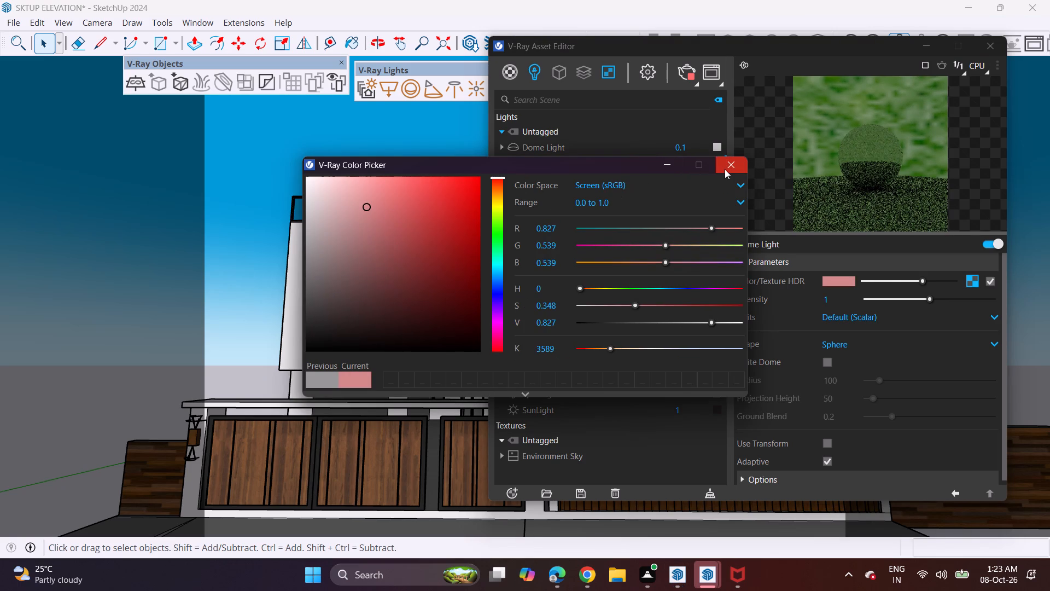
click(725, 169)
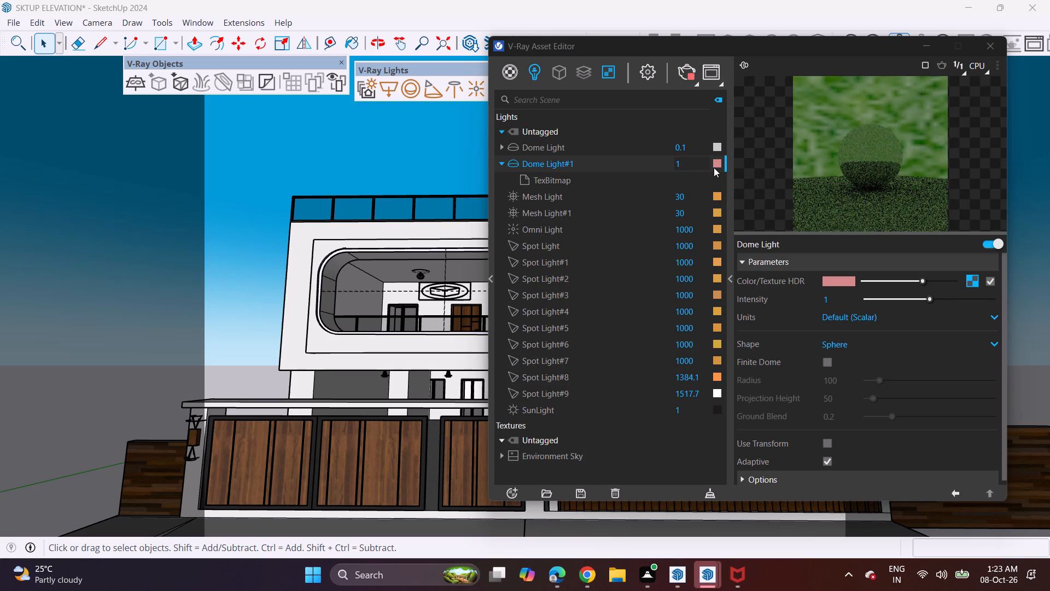
click(714, 164)
click(727, 157)
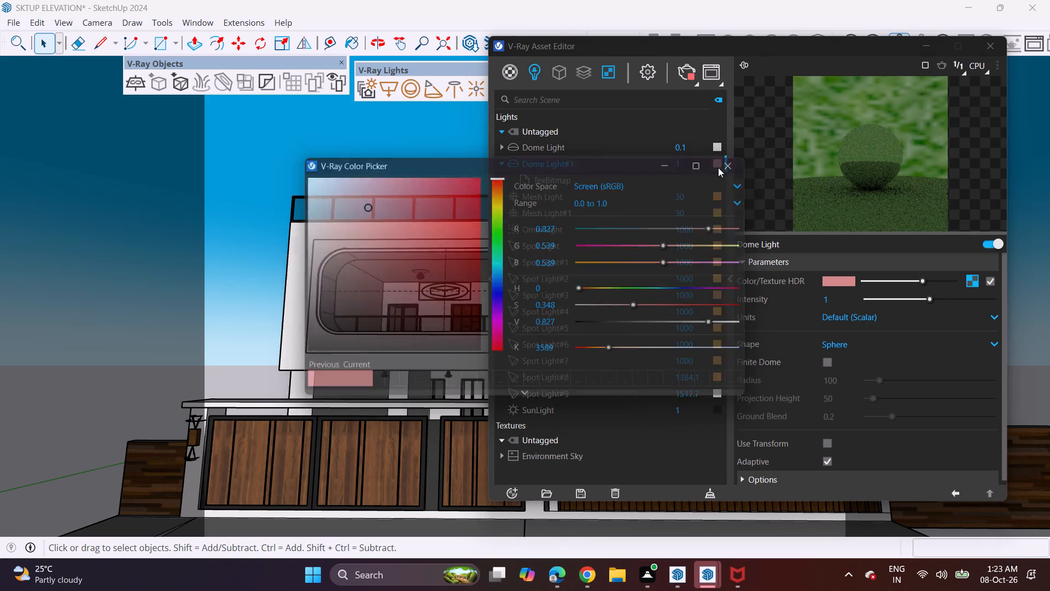
right_click(712, 168)
right_click(716, 165)
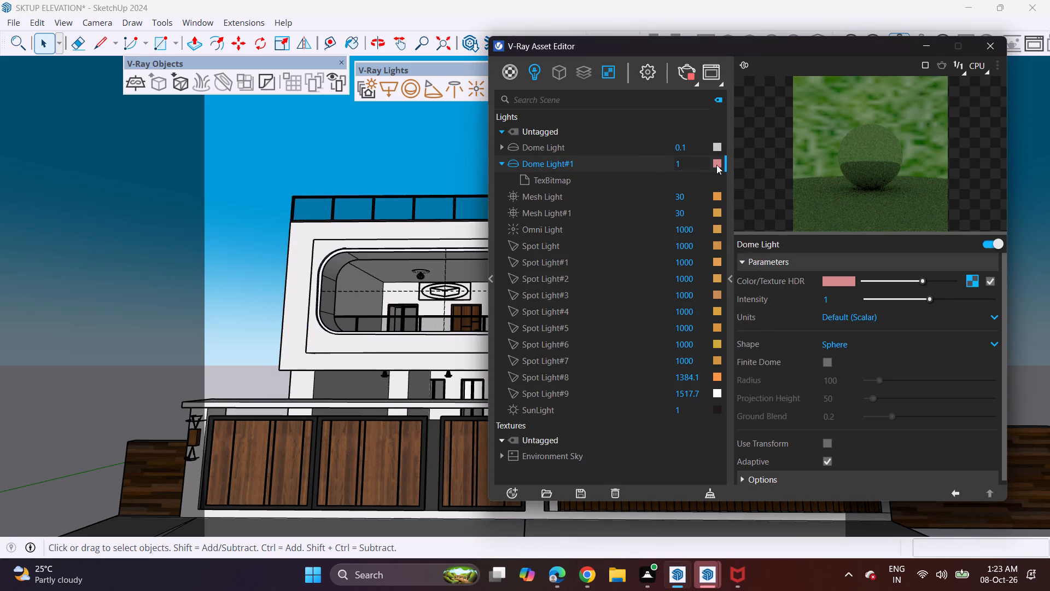
Darken the Color setting of Dome Light's Sky texture to pure black.
click(503, 161)
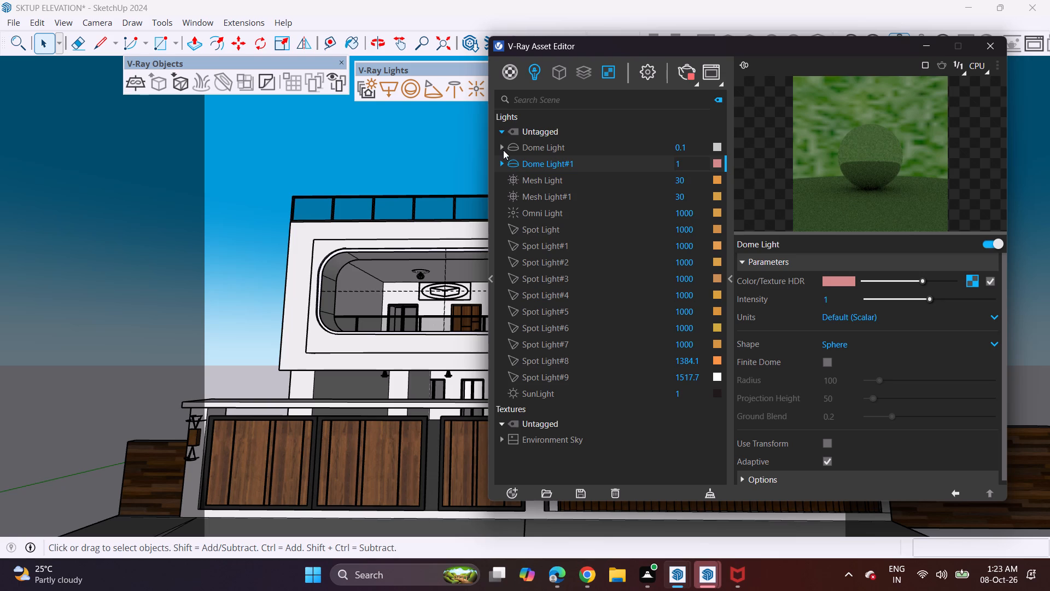
click(503, 150)
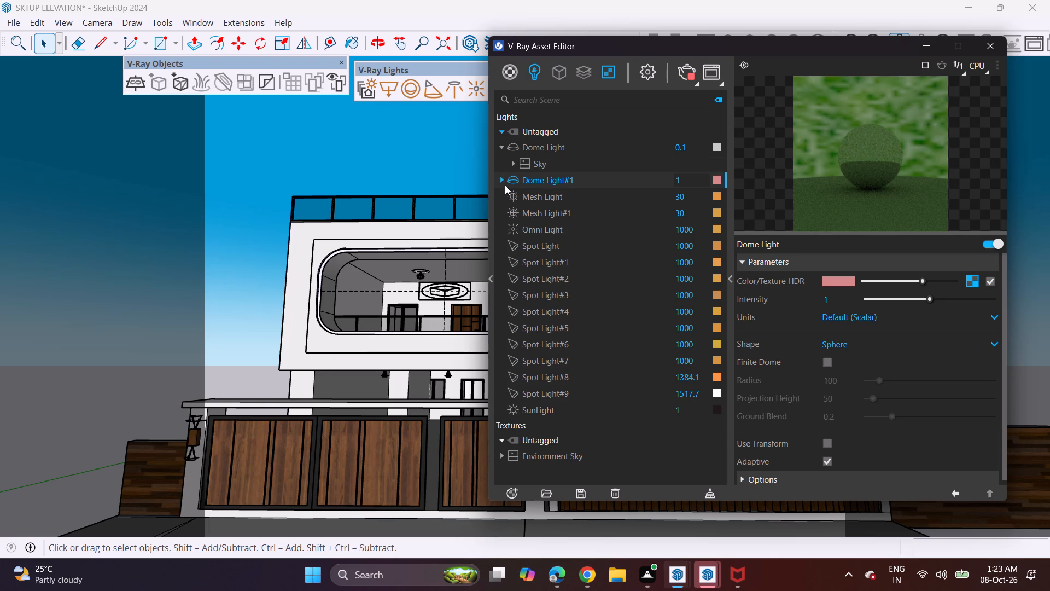
click(522, 158)
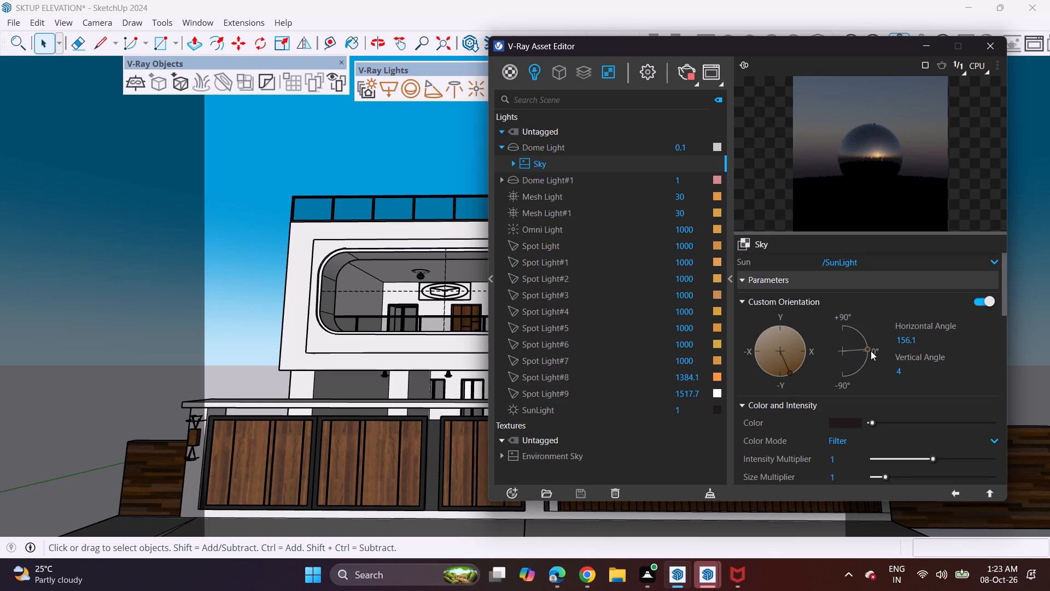
drag(870, 421, 835, 430)
Lower the Sky texture's Intensity Multiplier to 0.384.
scroll(870, 419, down, 1)
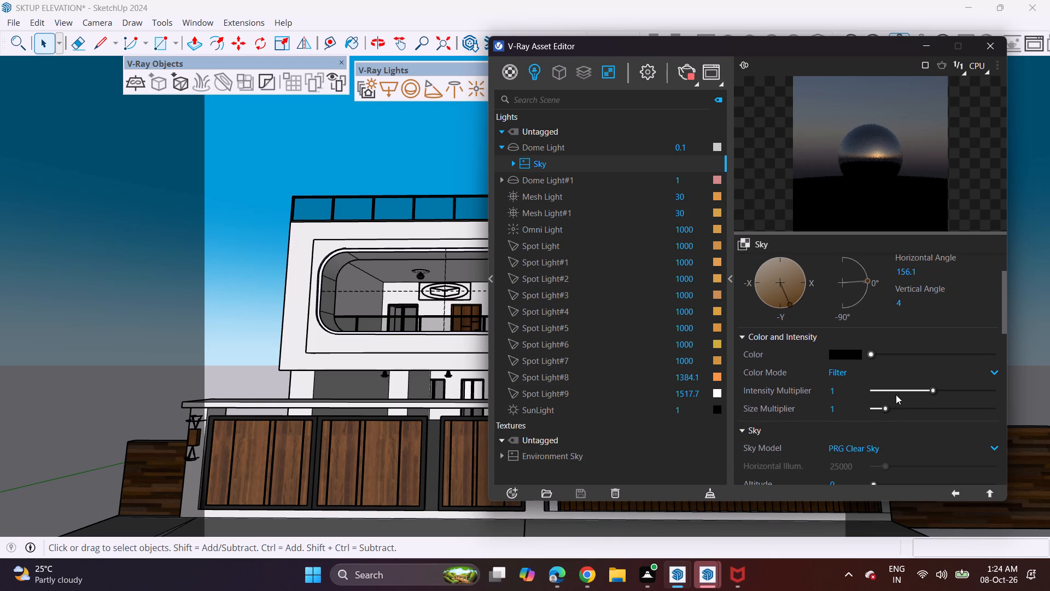
click(896, 395)
click(896, 389)
scroll(839, 311, up, 3)
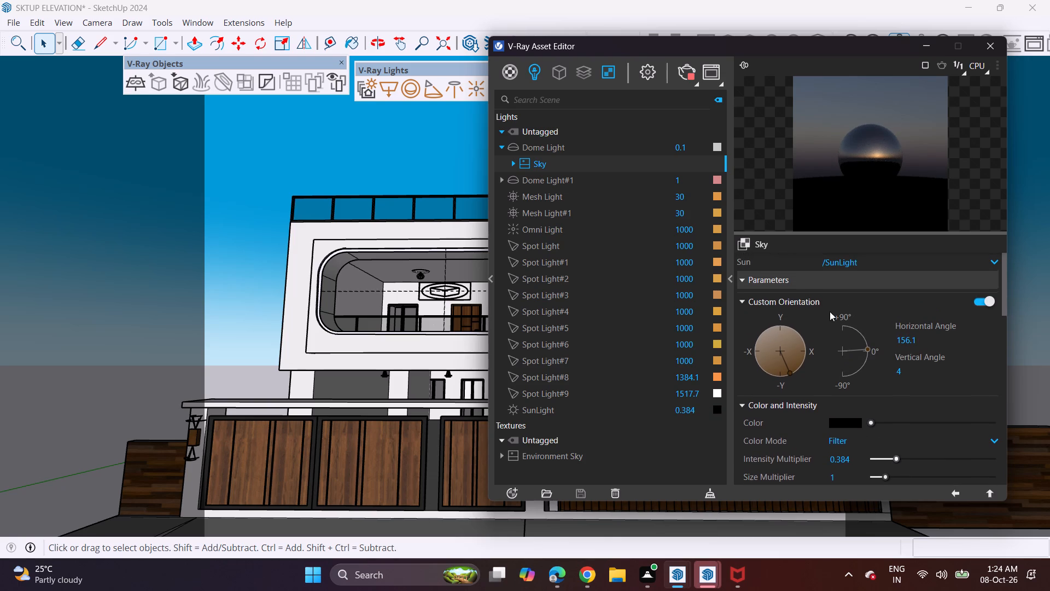
Turn off Dome Light#1 in the scene's light list.
click(637, 182)
click(512, 175)
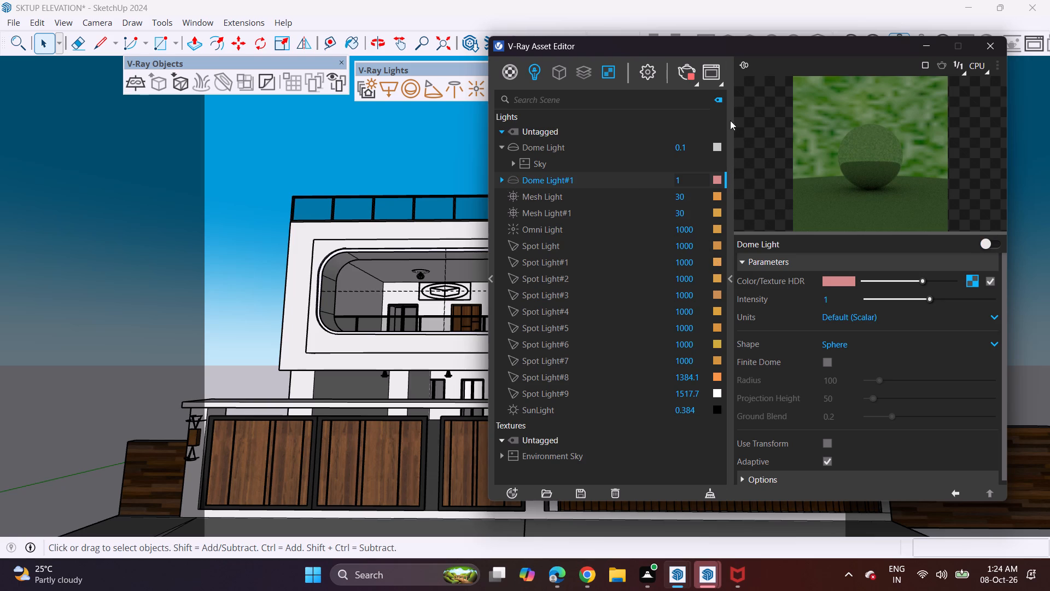
Stop the running render and render the elevation again with the dimmed sky and Dome Light#1 off.
click(685, 67)
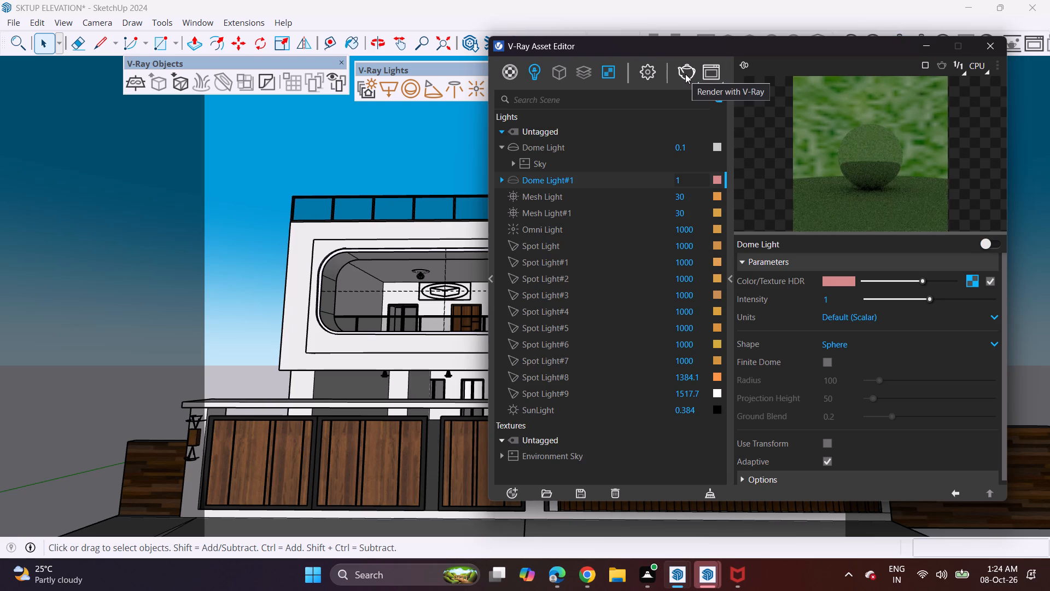
click(684, 76)
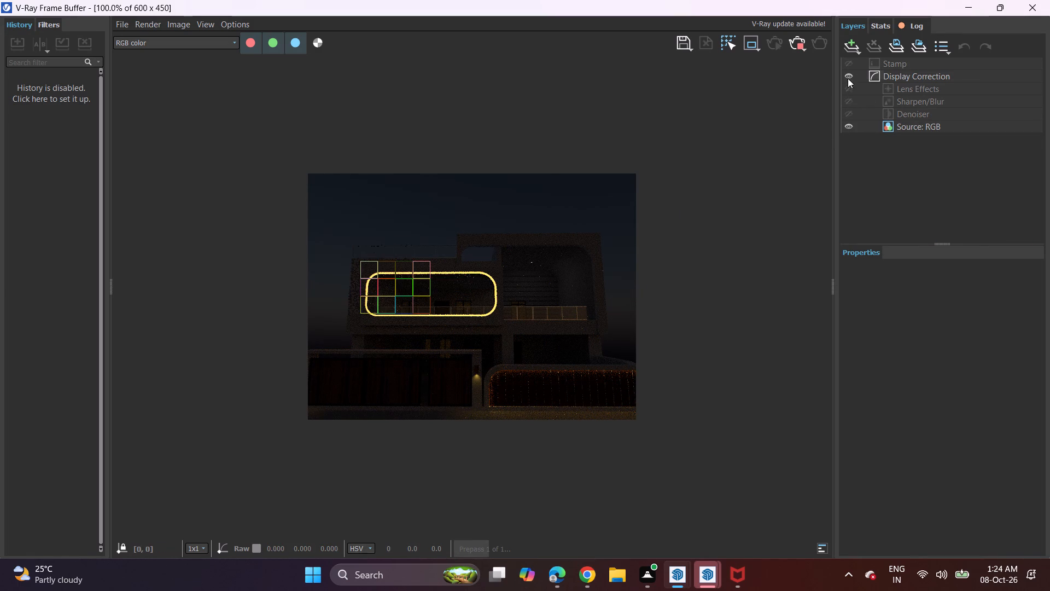
Add an Exposure correction layer to the render and raise its exposure to 1.630.
click(846, 45)
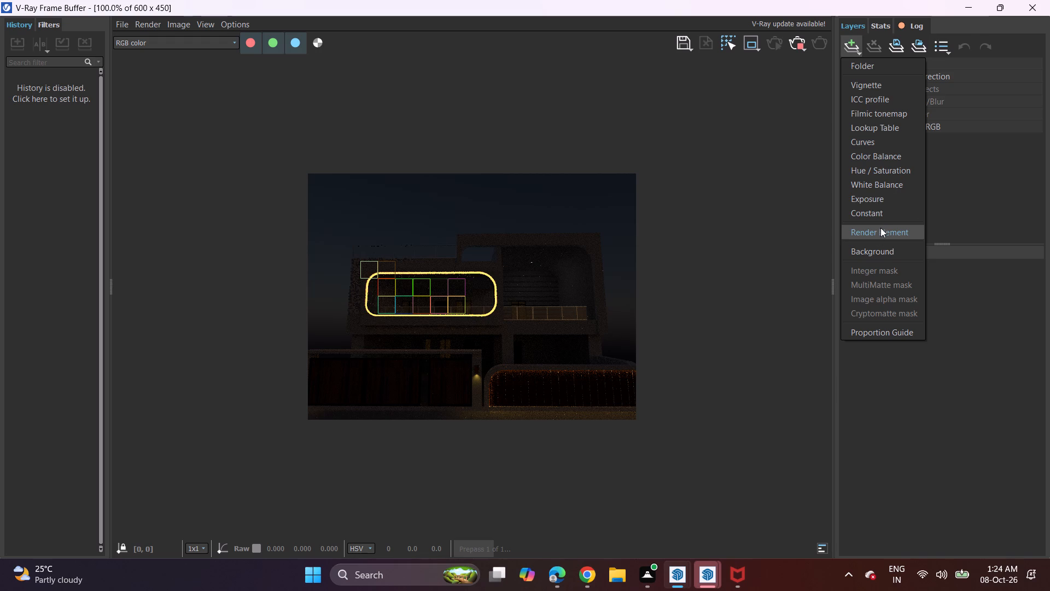
click(877, 197)
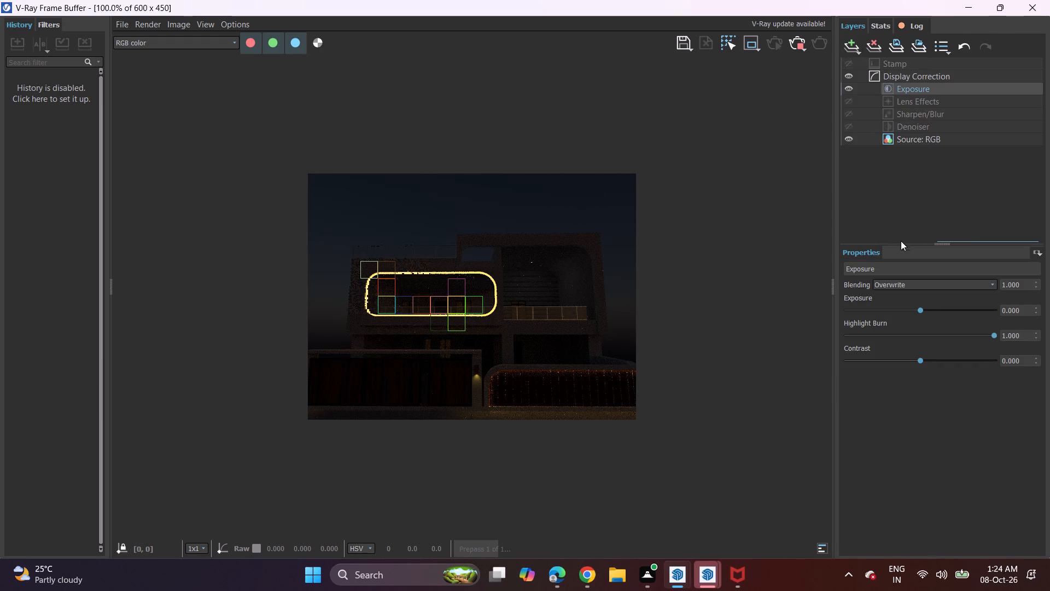
click(936, 310)
click(944, 312)
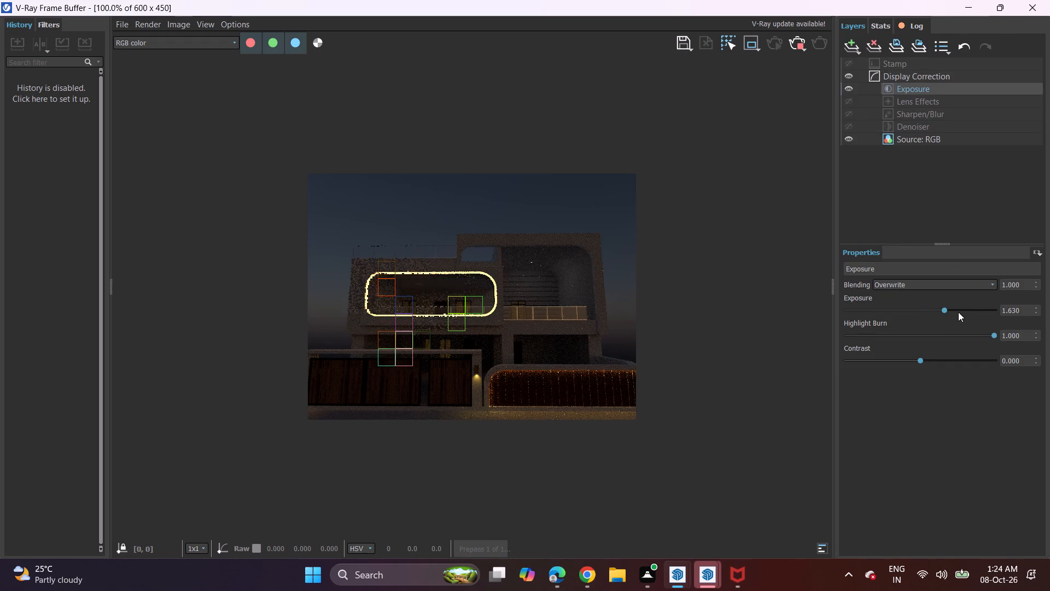
Raise the Exposure correction layer's exposure to 1.963.
click(958, 312)
click(970, 312)
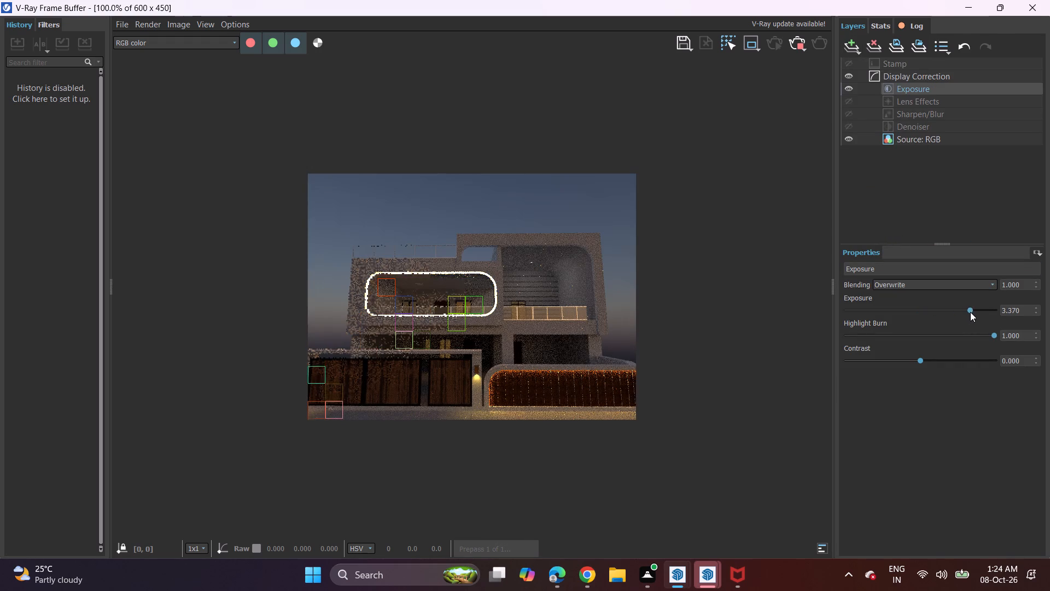
drag(970, 313, 949, 309)
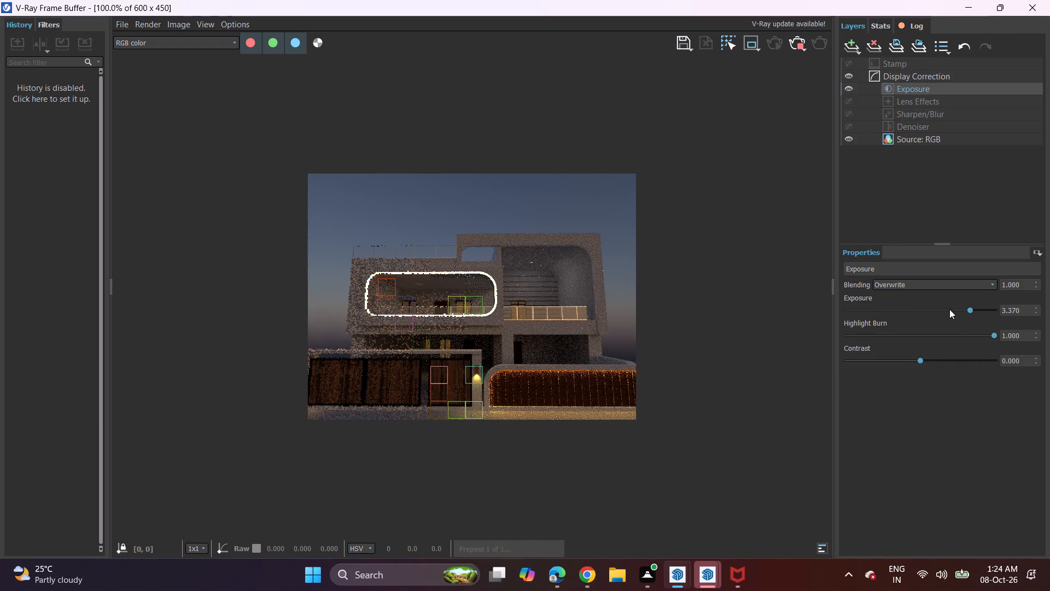
click(949, 309)
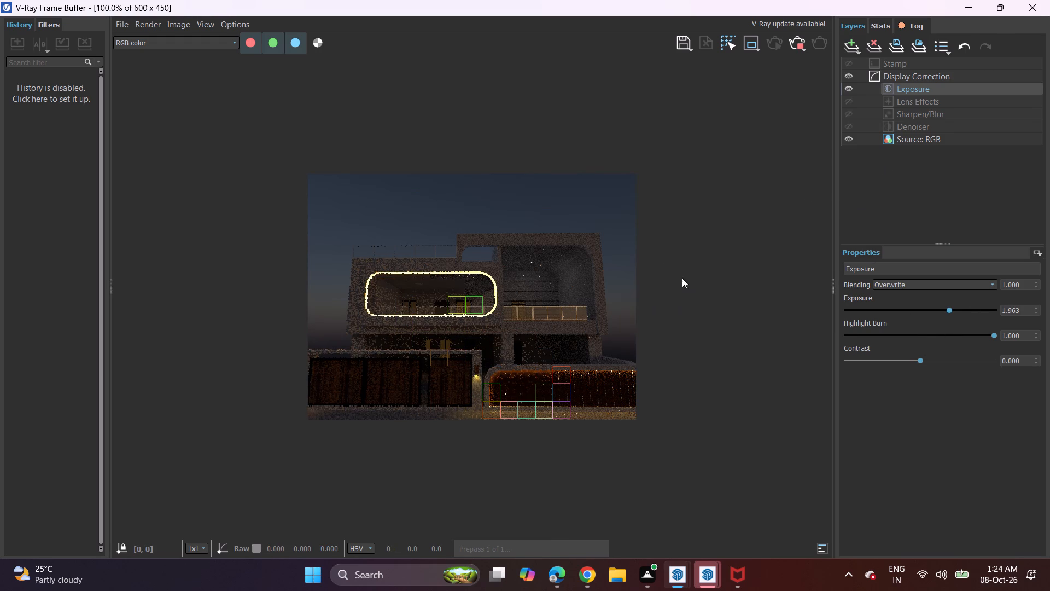
Examine the brightened elevation render up close, then close the frame buffer and the V-Ray Asset Editor.
scroll(536, 265, up, 3)
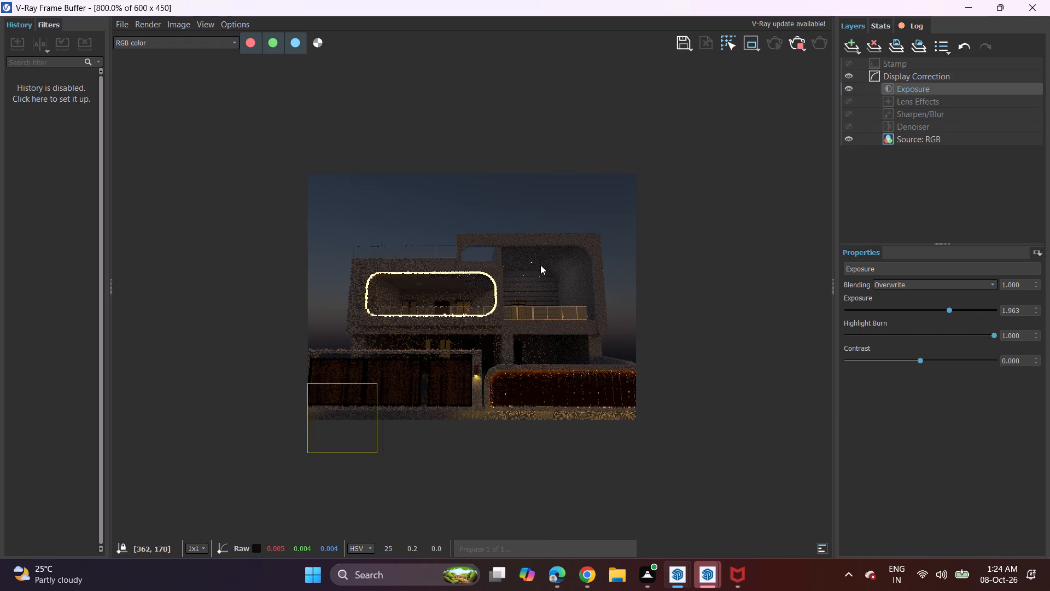
scroll(535, 267, down, 7)
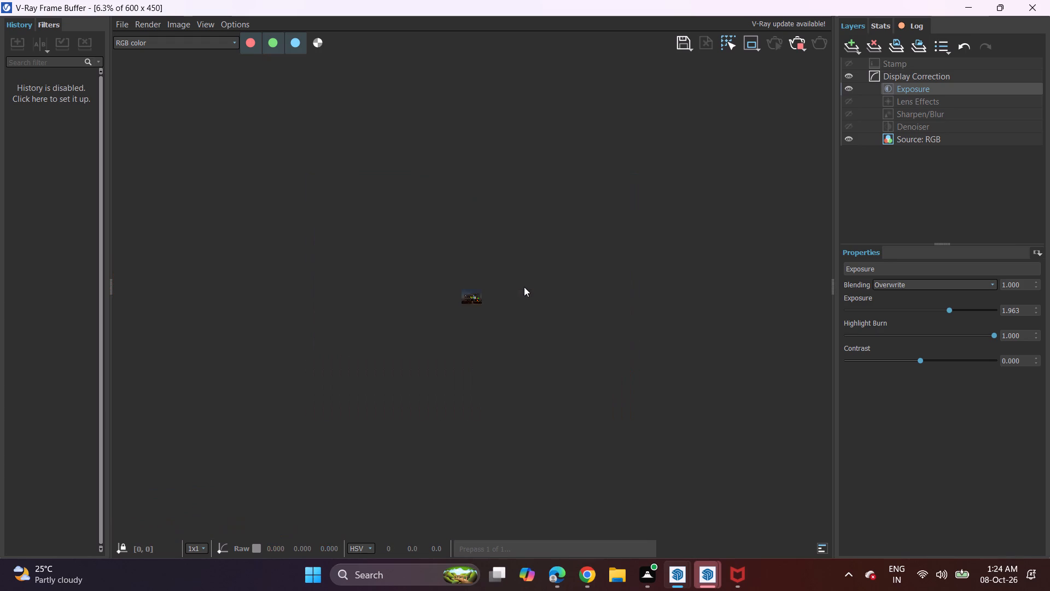
scroll(520, 263, up, 3)
scroll(483, 296, up, 3)
scroll(483, 296, down, 2)
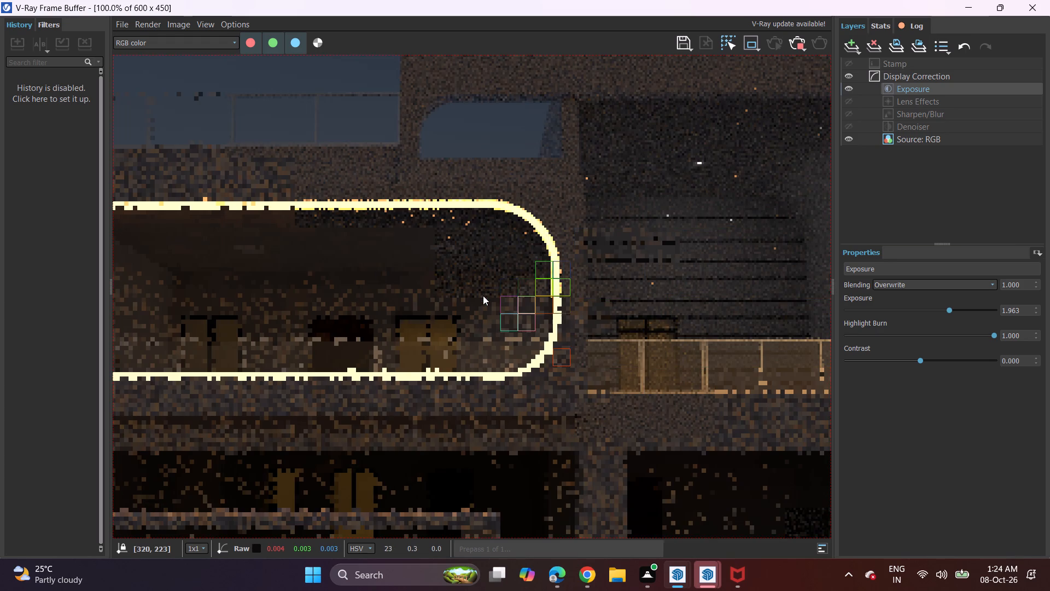
scroll(483, 296, up, 1)
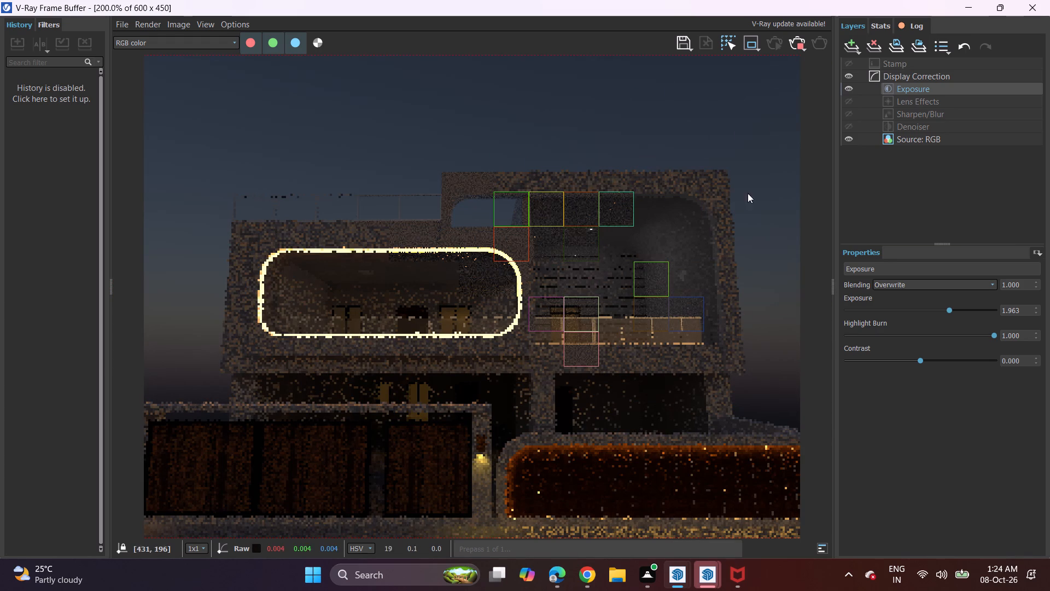
click(1041, 0)
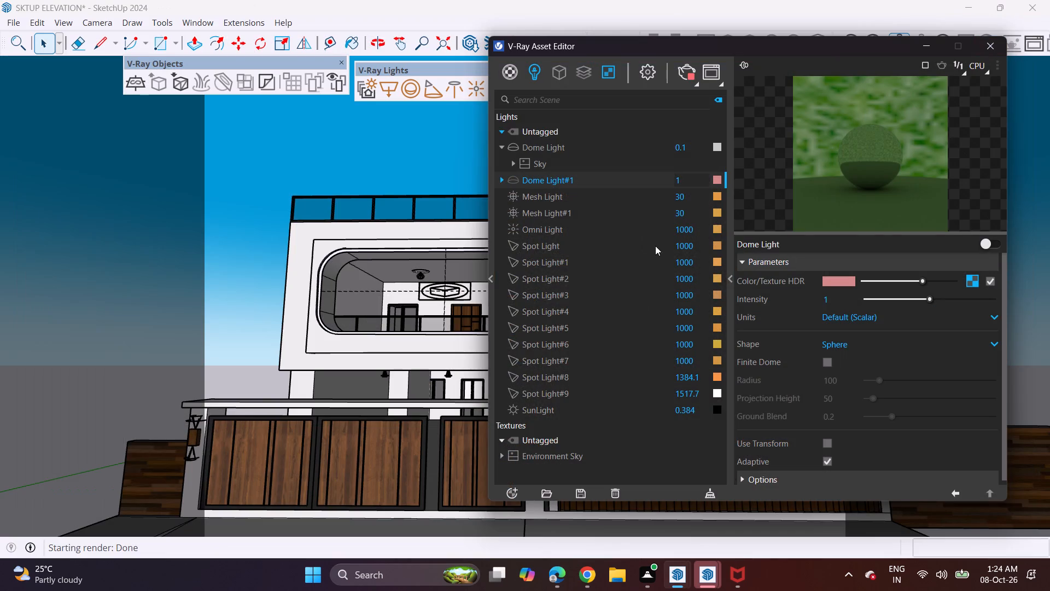
click(982, 42)
Delete the three spot lights under the ground-floor ceiling behind the gates, leaving their round fixtures in place.
middle_drag(526, 322, 517, 308)
scroll(544, 380, up, 4)
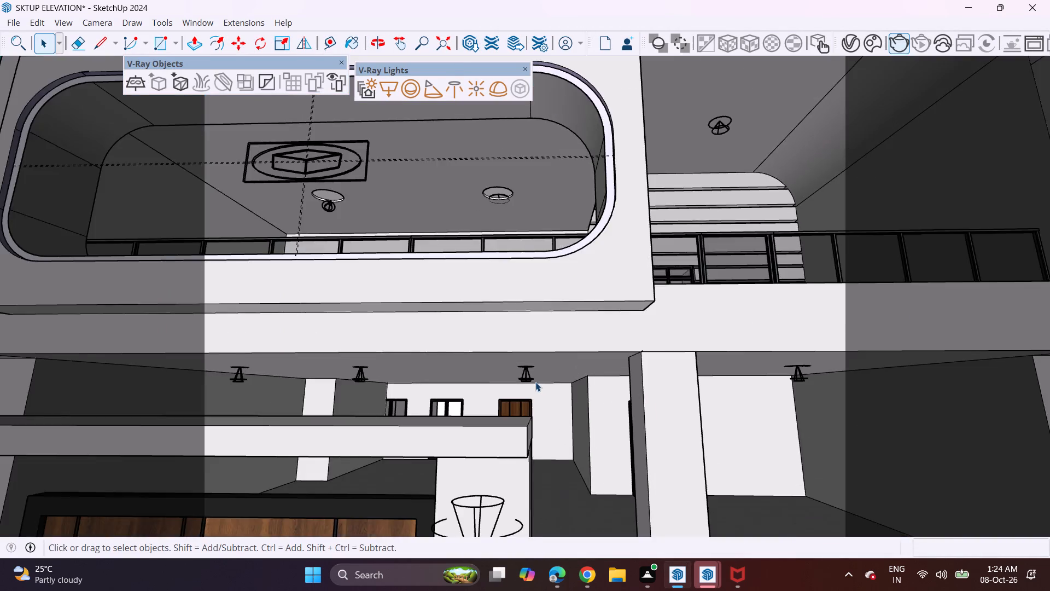
scroll(535, 382, up, 2)
middle_drag(529, 384, 491, 380)
click(475, 373)
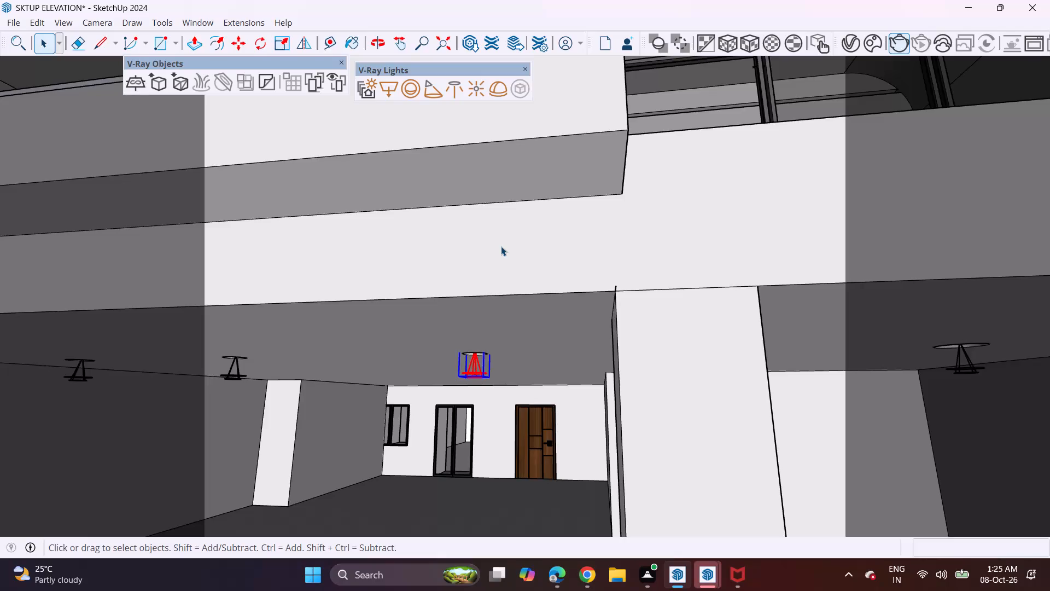
key(Delete)
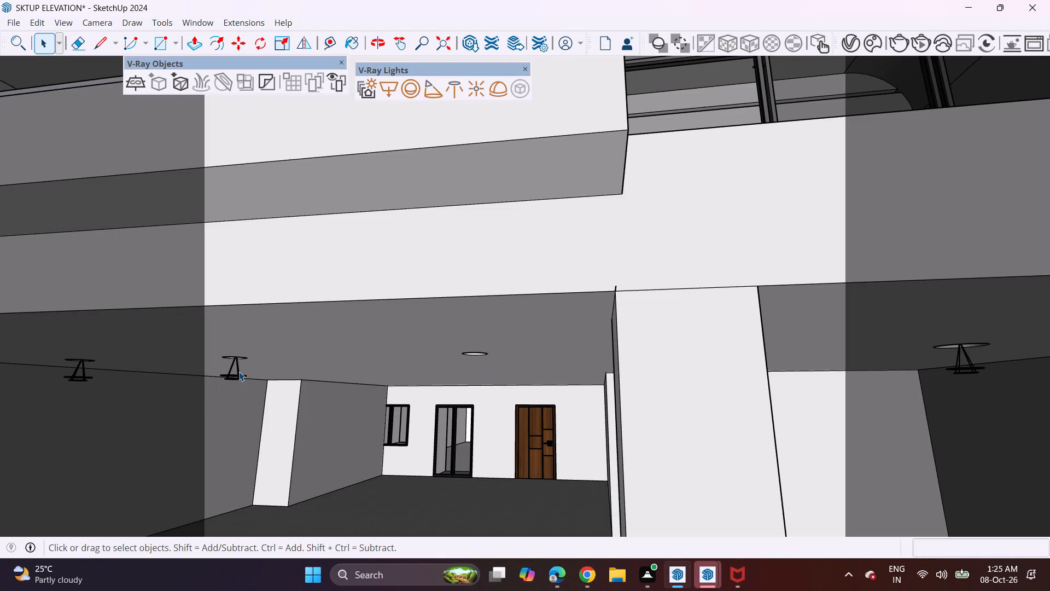
click(239, 372)
key(Delete)
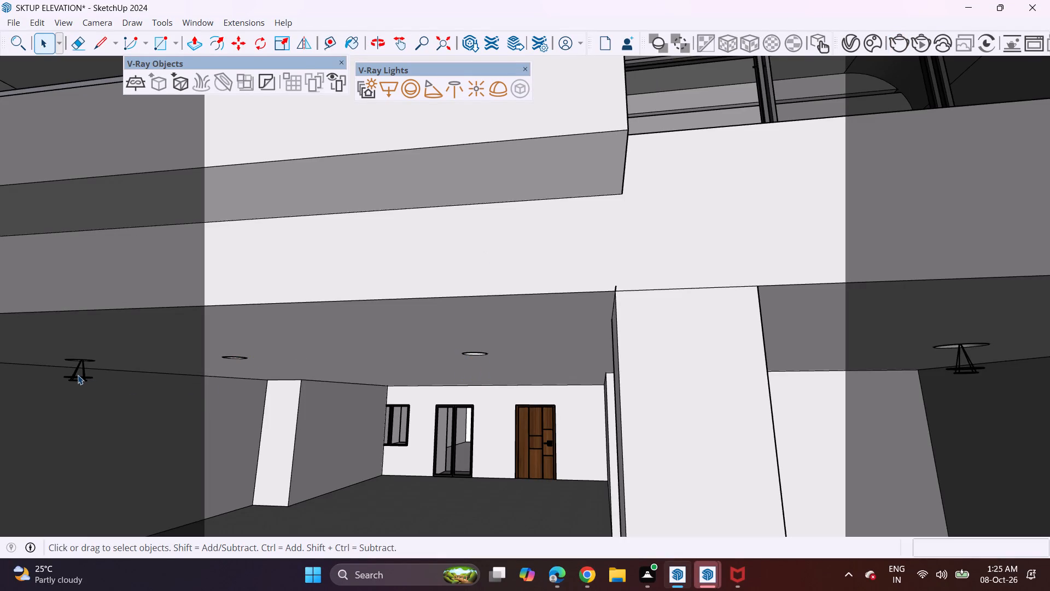
click(78, 375)
key(Delete)
Delete the spot light under the ground-floor ceiling beyond the column, keeping the ceiling and its round fixture.
scroll(475, 257, down, 2)
click(923, 360)
key(Delete)
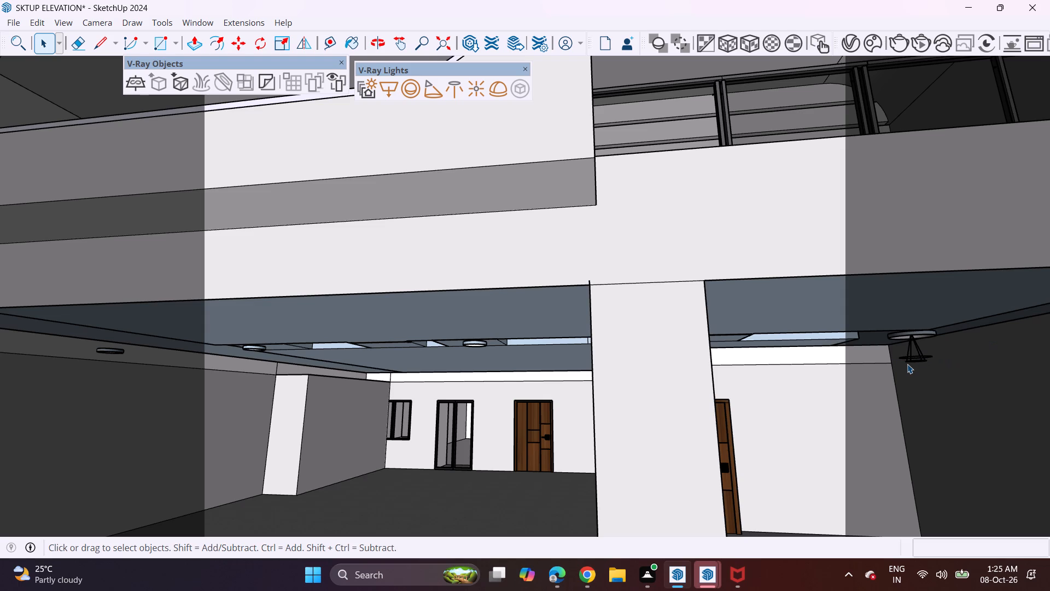
key(ctrl+z)
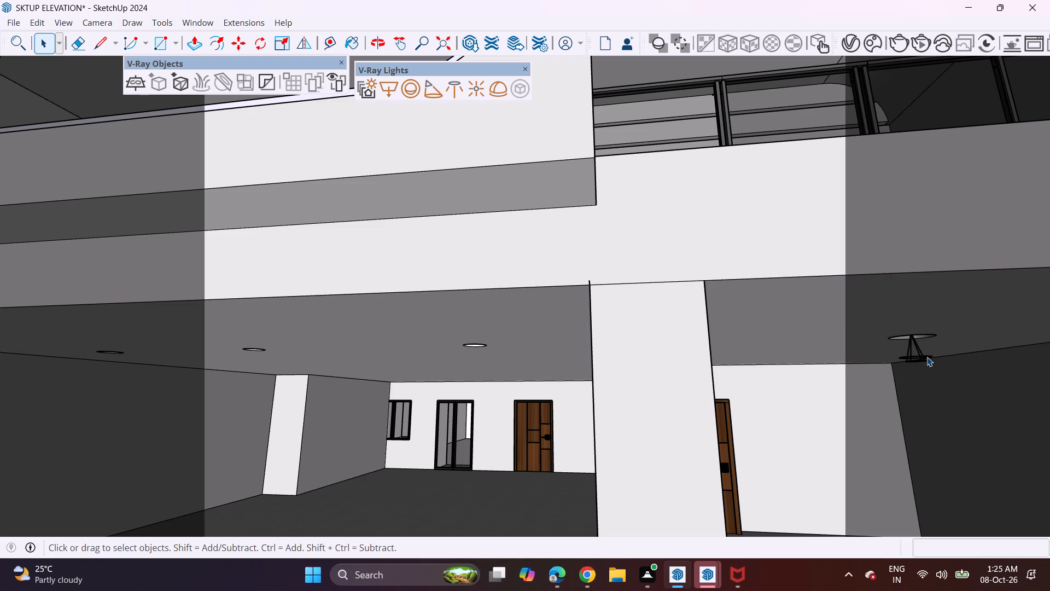
click(927, 357)
click(921, 357)
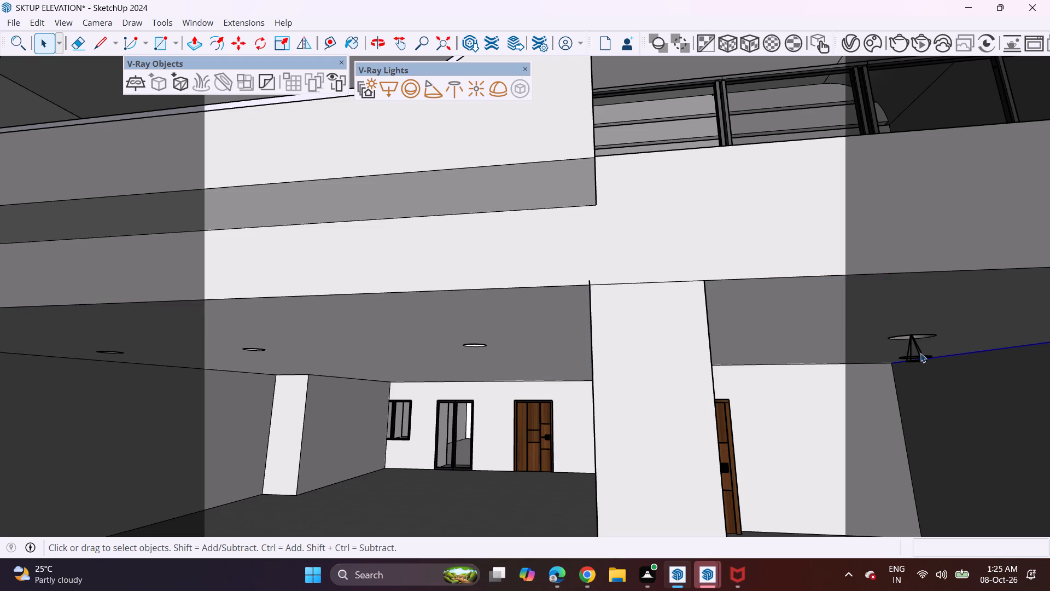
click(920, 351)
key(Delete)
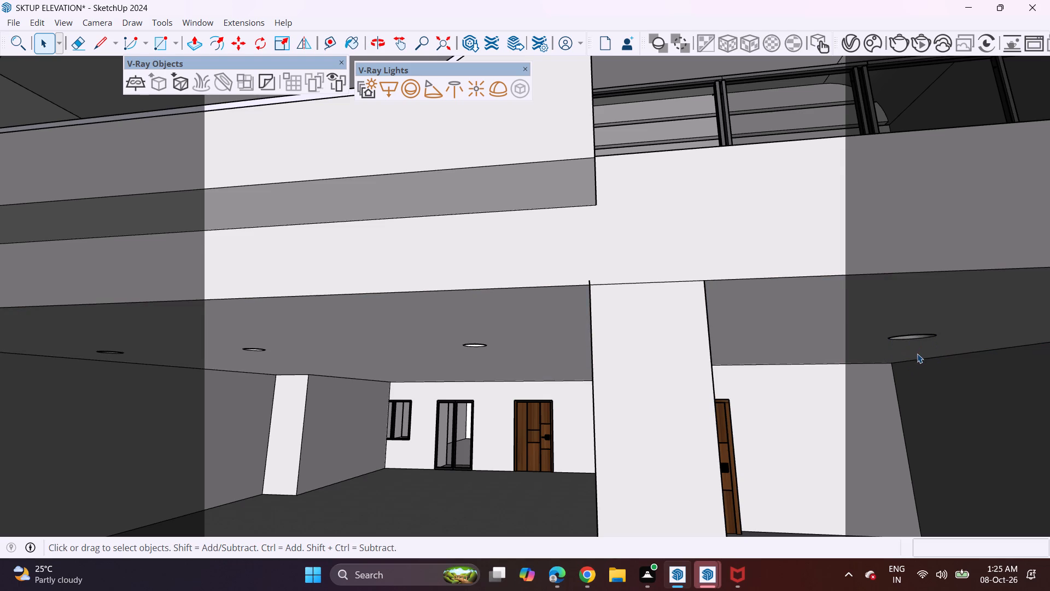
Delete the spot light below the left ceiling fixture inside the rounded first-floor balcony.
scroll(722, 278, down, 3)
middle_drag(628, 178, 658, 306)
shift+middle_drag(517, 239, 579, 390)
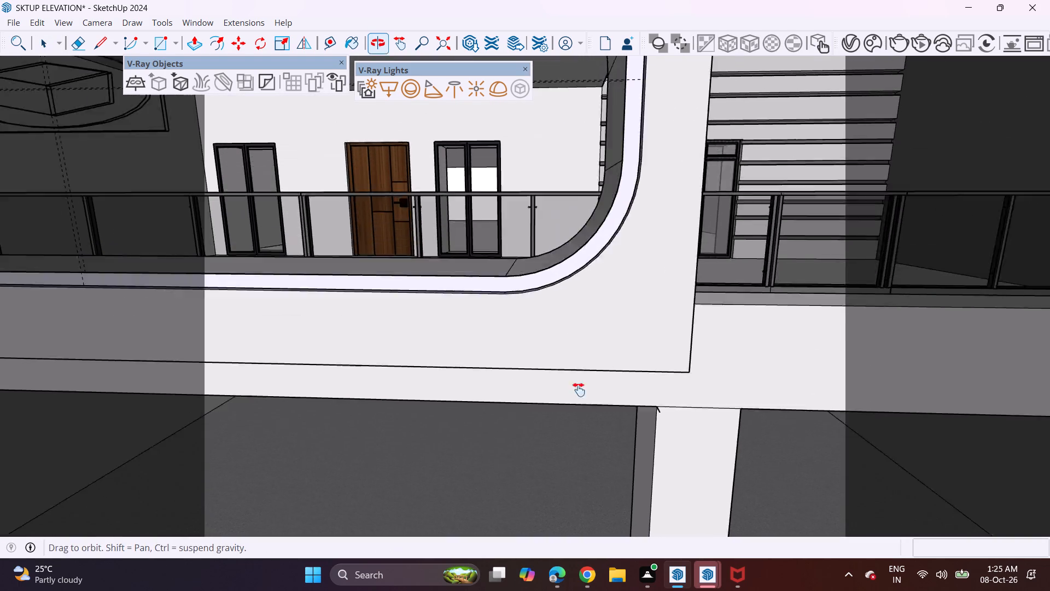
shift+middle_drag(579, 390, 649, 513)
click(261, 153)
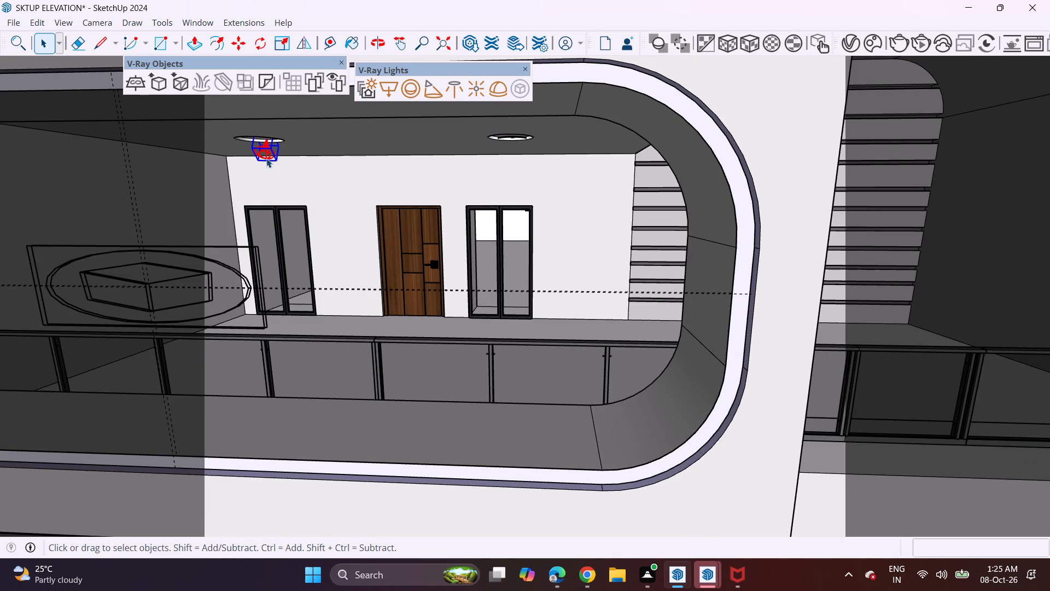
key(Delete)
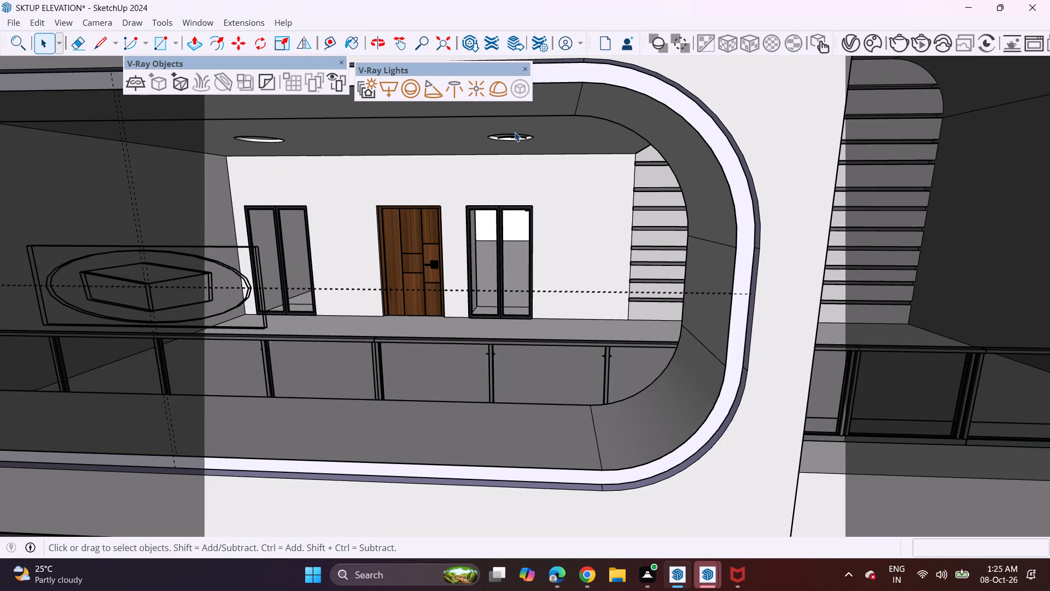
Delete the light recessed in the rounded balcony's right ceiling fixture, restoring any fixture geometry removed by mistake.
click(515, 137)
key(Delete)
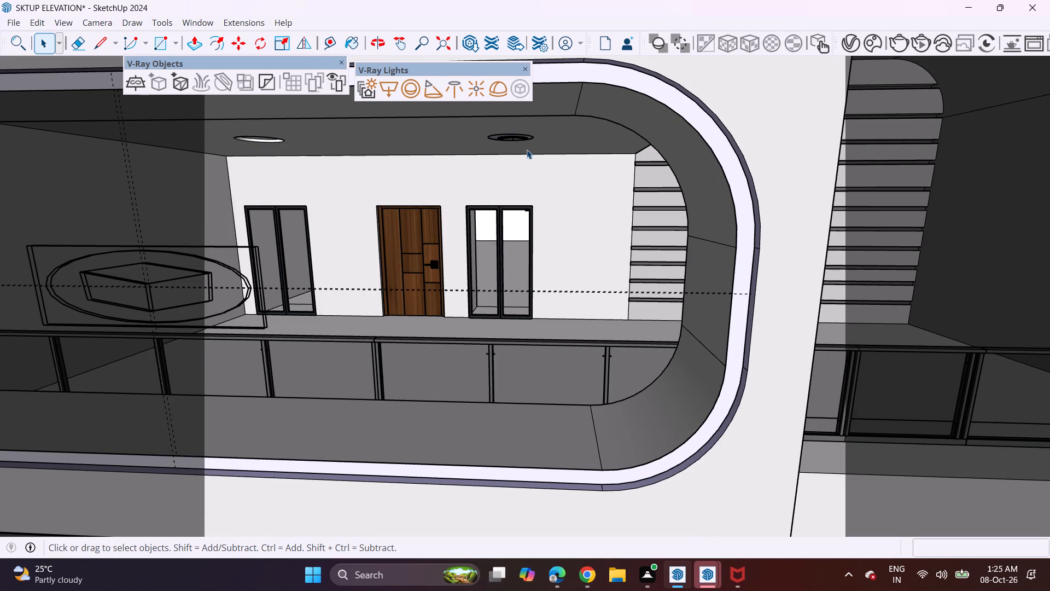
click(524, 147)
key(ctrl+z)
scroll(520, 139, up, 4)
click(515, 132)
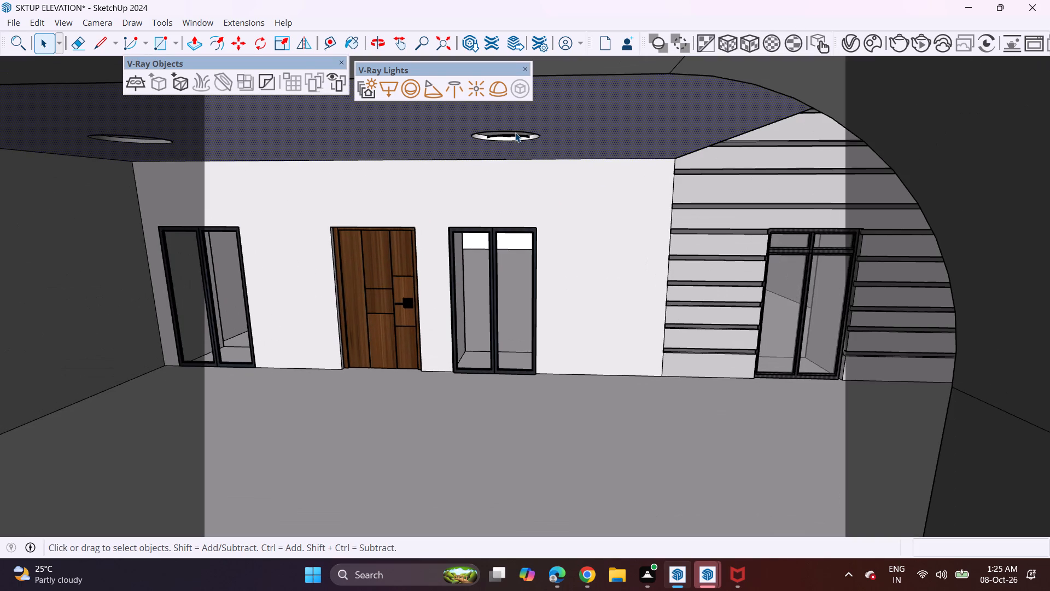
click(515, 136)
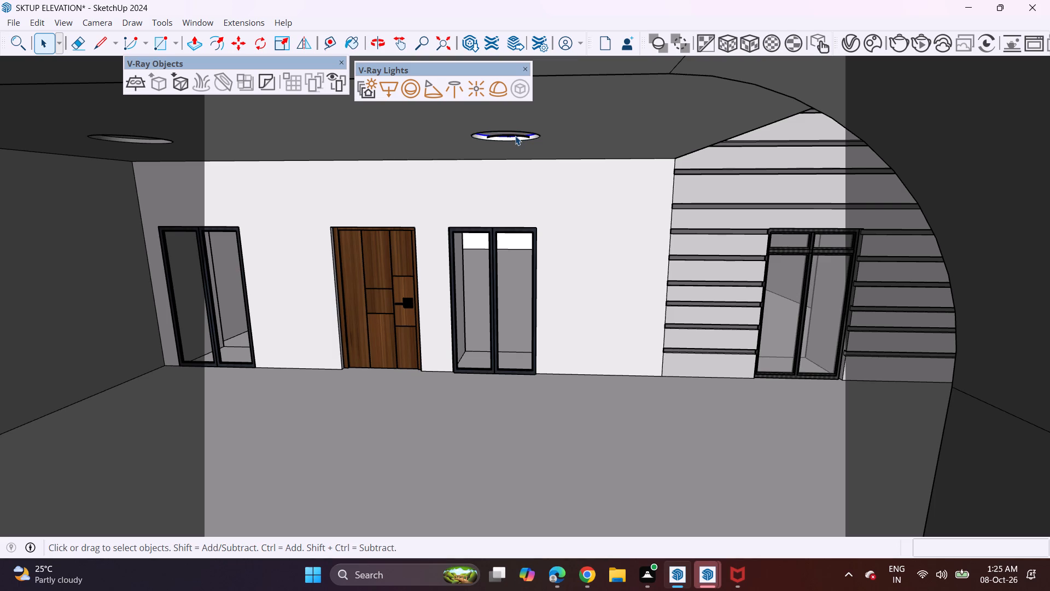
key(Delete)
key(ctrl+z)
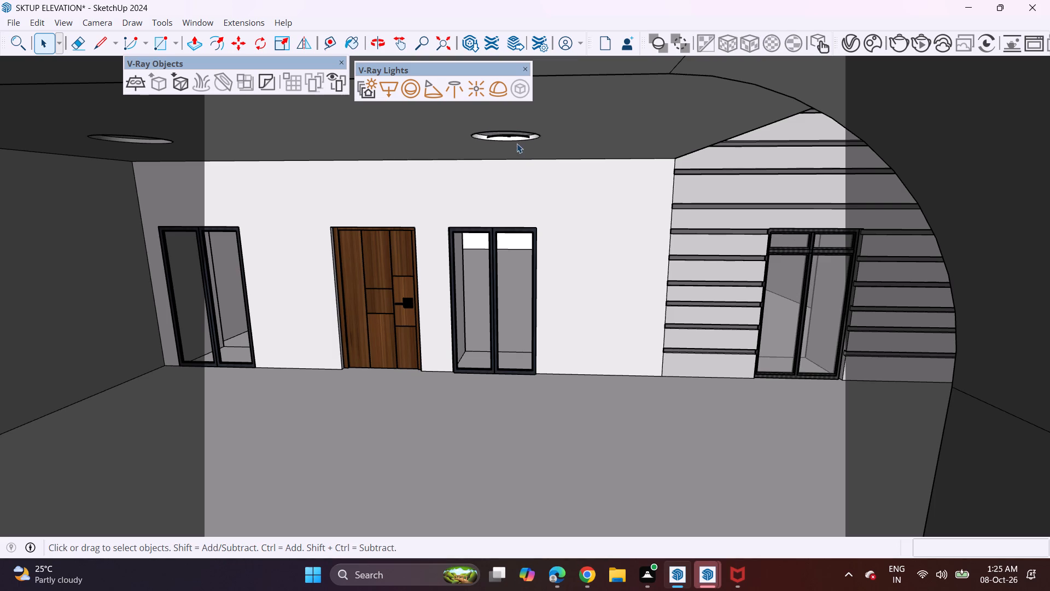
scroll(510, 140, up, 7)
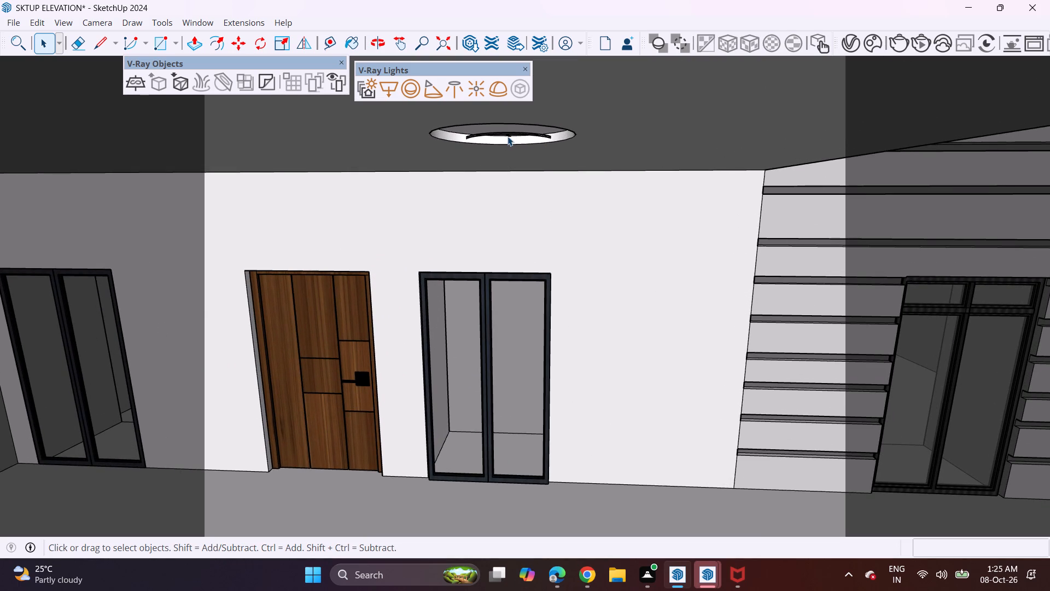
click(507, 136)
click(508, 131)
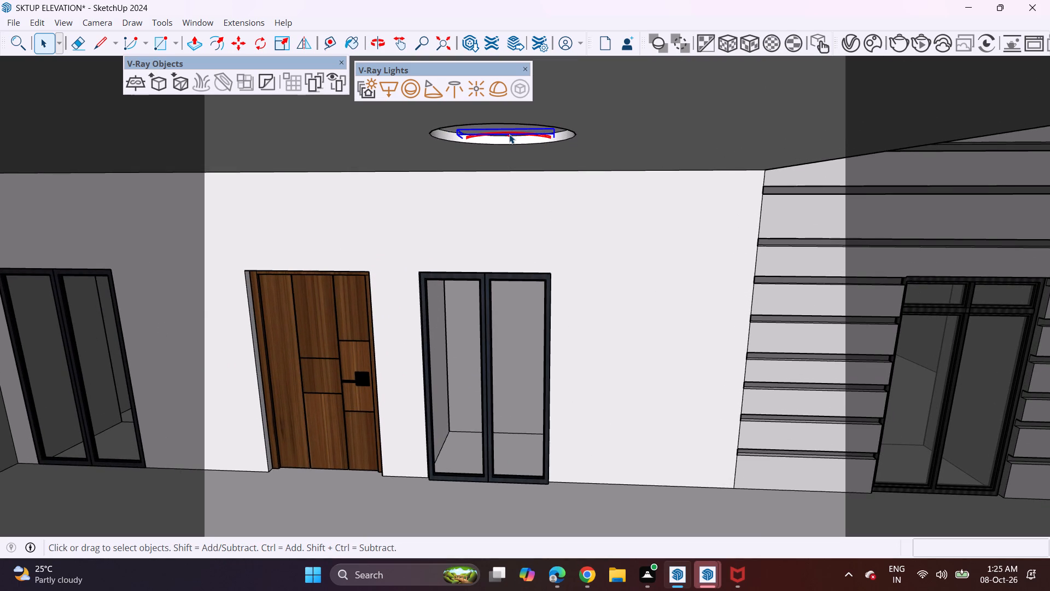
key(Delete)
Delete the light under the ceiling of the first-floor balcony with the horizontal wall slats.
scroll(503, 145, down, 12)
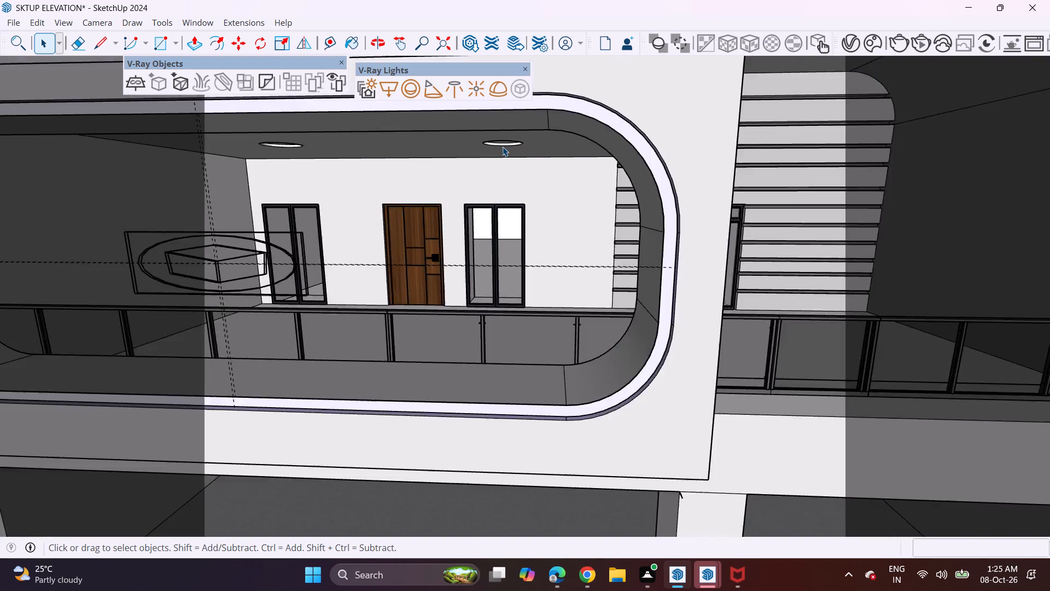
scroll(503, 147, down, 8)
click(651, 100)
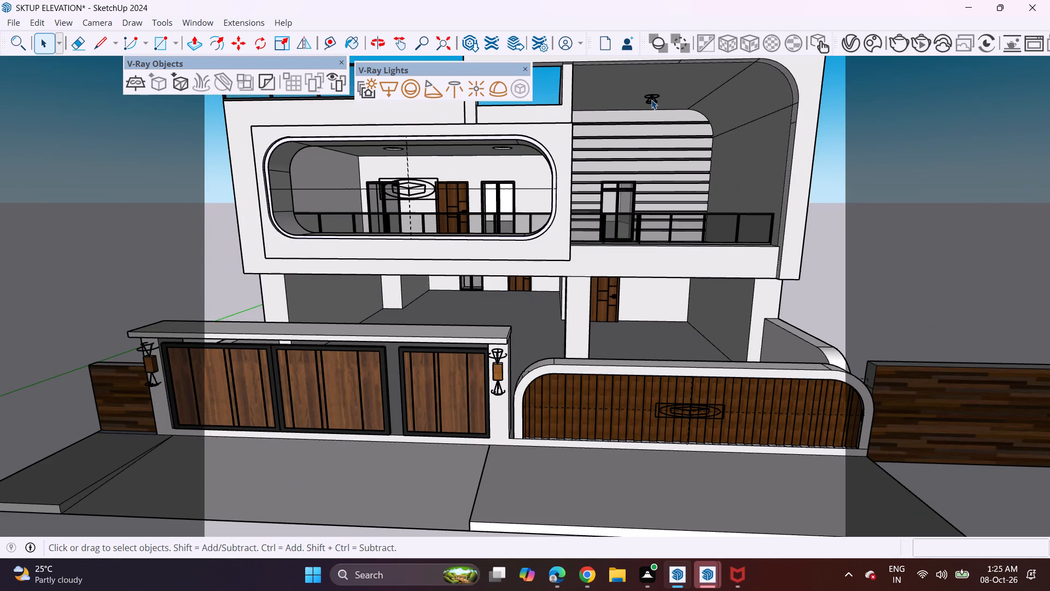
key(Delete)
Delete the upper spot light at the right gate pillar's wall lamp and both spot lights at the left pillar's lamp.
scroll(493, 399, up, 3)
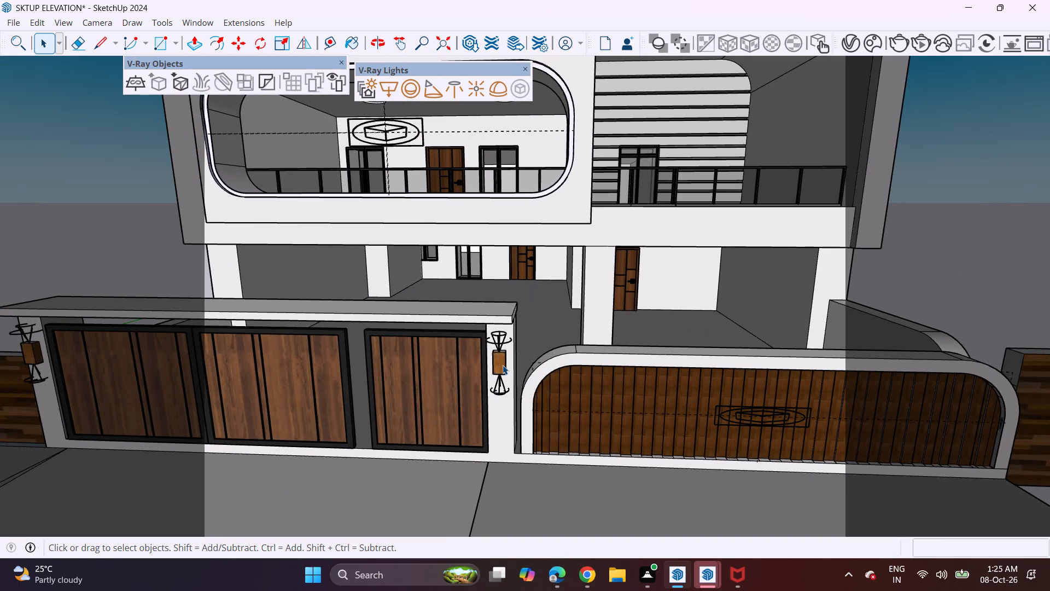
click(502, 330)
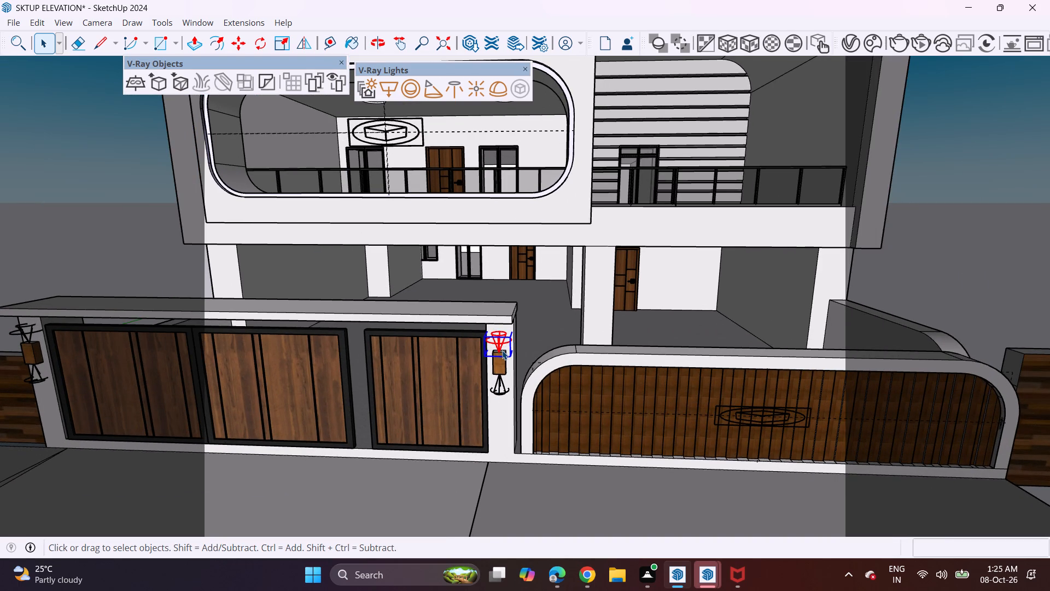
key(Delete)
shift+middle_drag(413, 367, 700, 365)
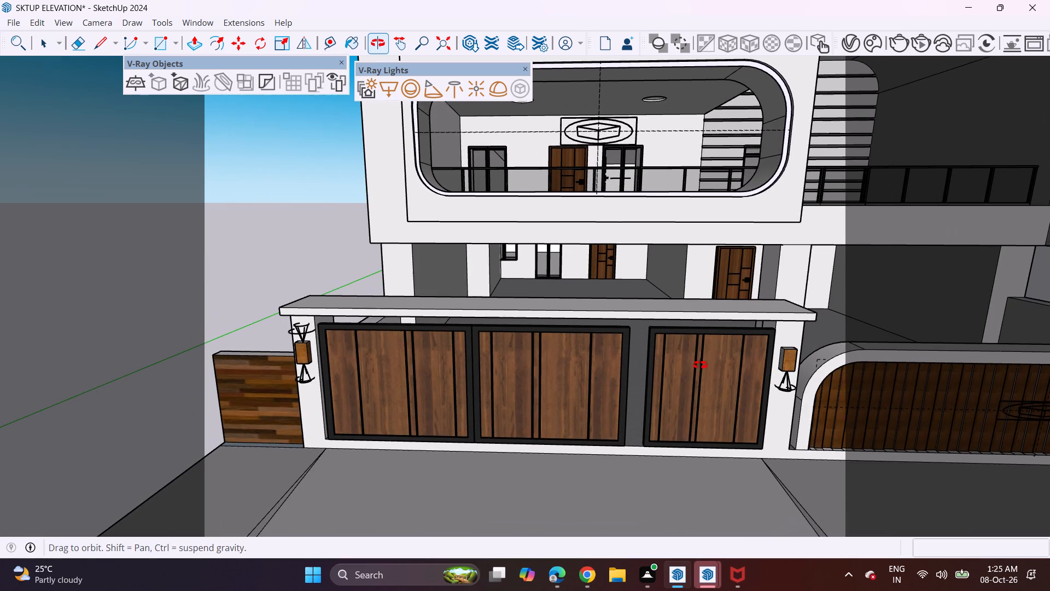
shift+middle_drag(700, 365, 697, 363)
click(295, 329)
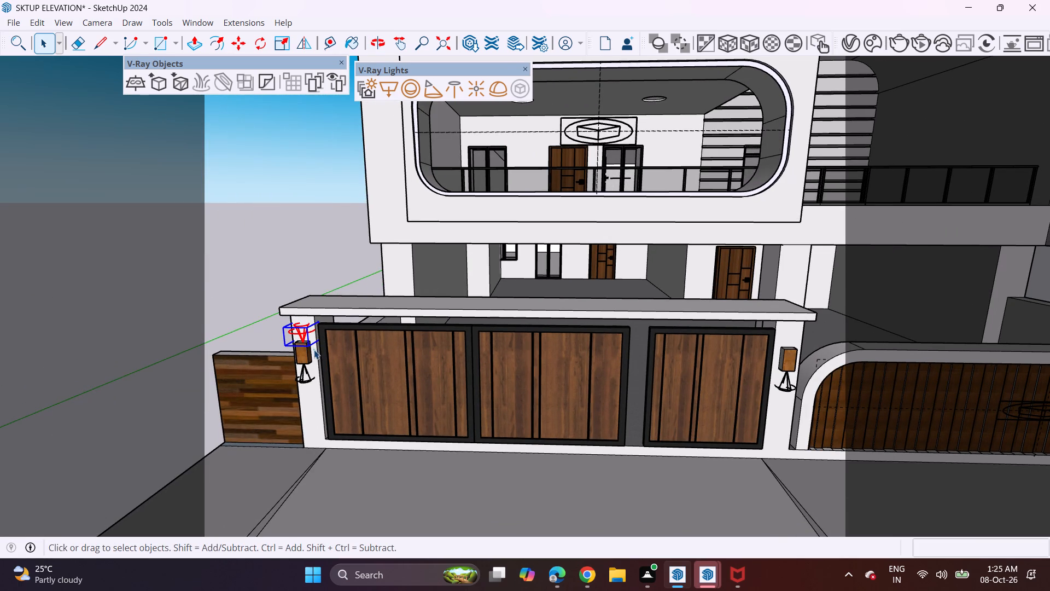
key(Delete)
click(308, 375)
key(Delete)
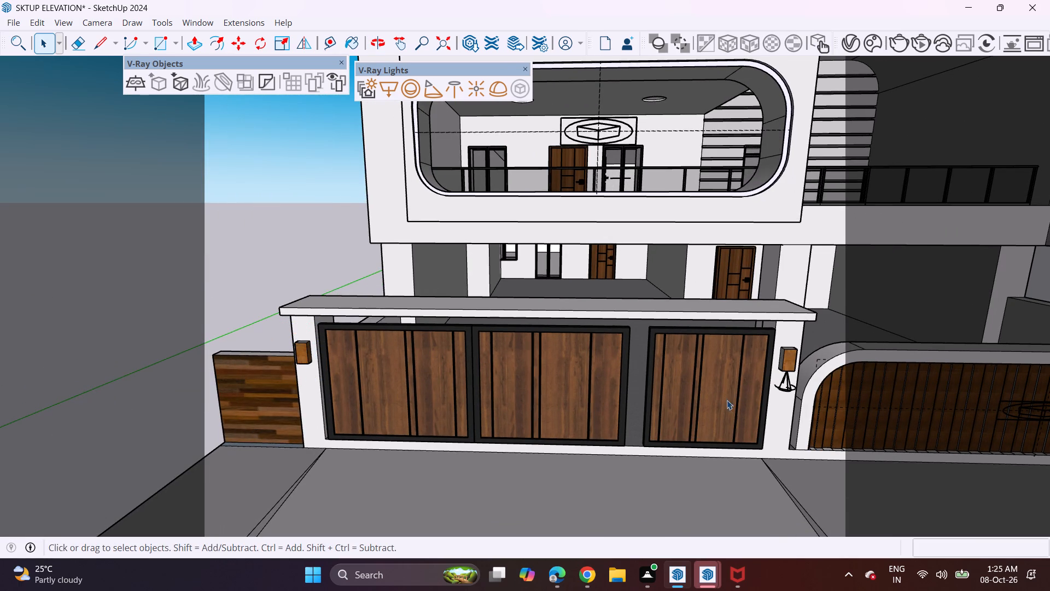
Copy the spot light under the right gate pillar's wall lamp to beneath the left pillar's lamp, about 22' 10" along the red axis.
click(790, 386)
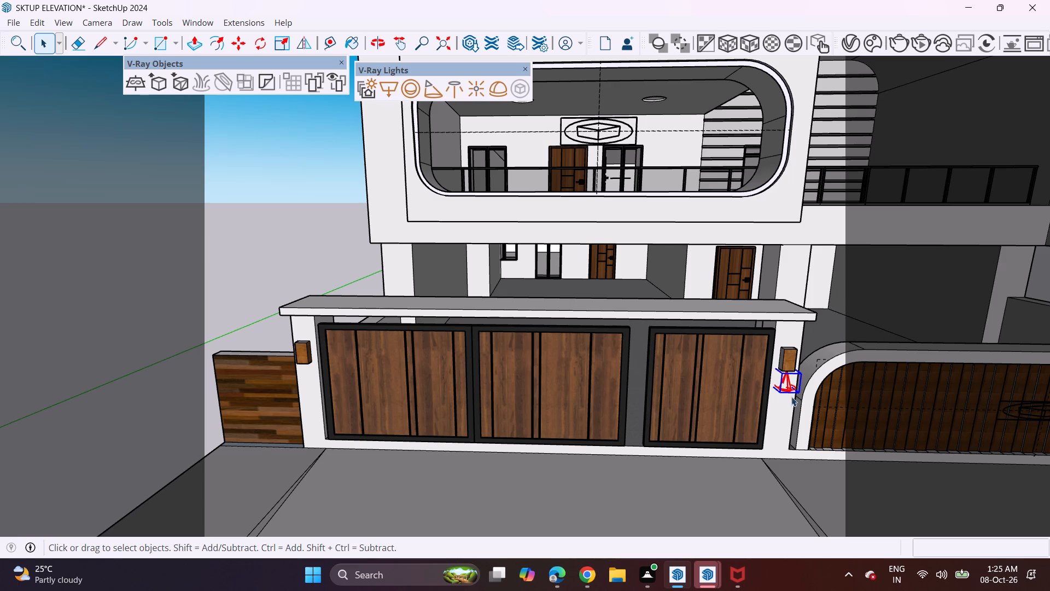
key(m)
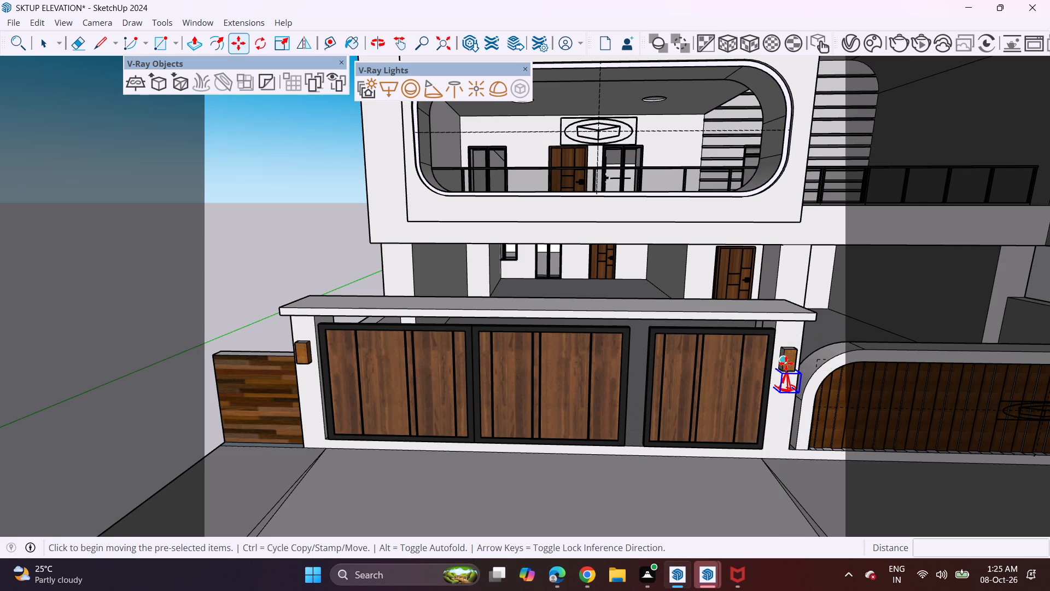
scroll(789, 373, up, 4)
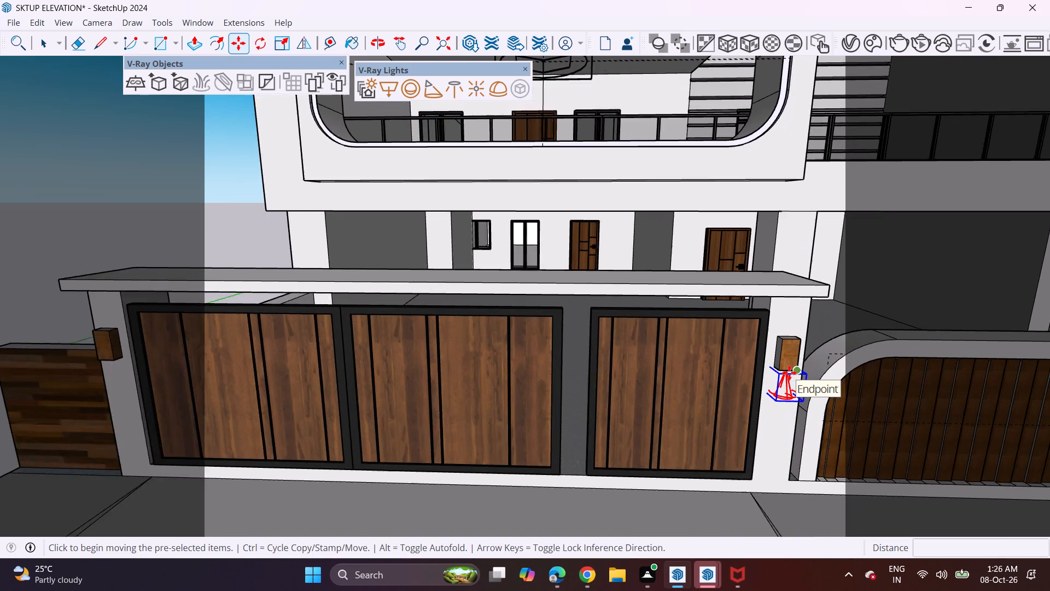
scroll(789, 373, up, 3)
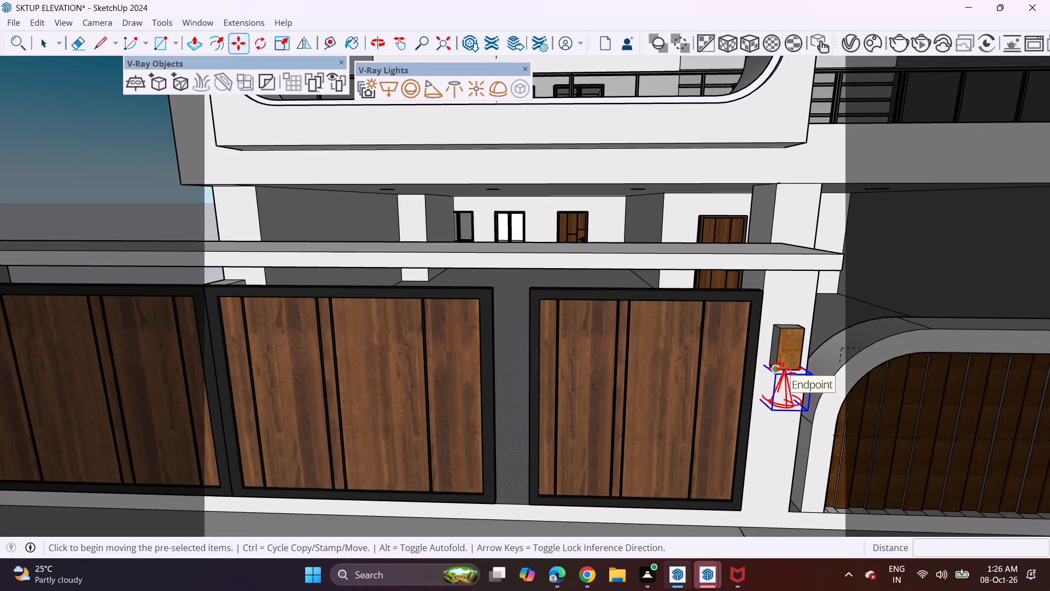
scroll(783, 365, up, 4)
click(787, 370)
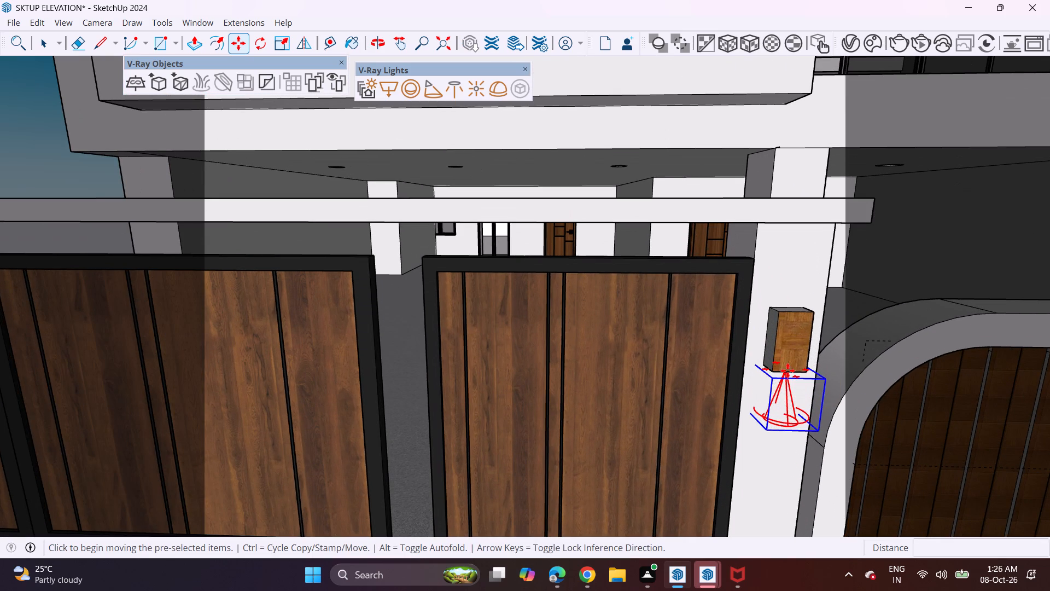
scroll(465, 372, down, 7)
middle_drag(406, 381, 744, 409)
middle_drag(428, 390, 410, 314)
scroll(343, 339, up, 3)
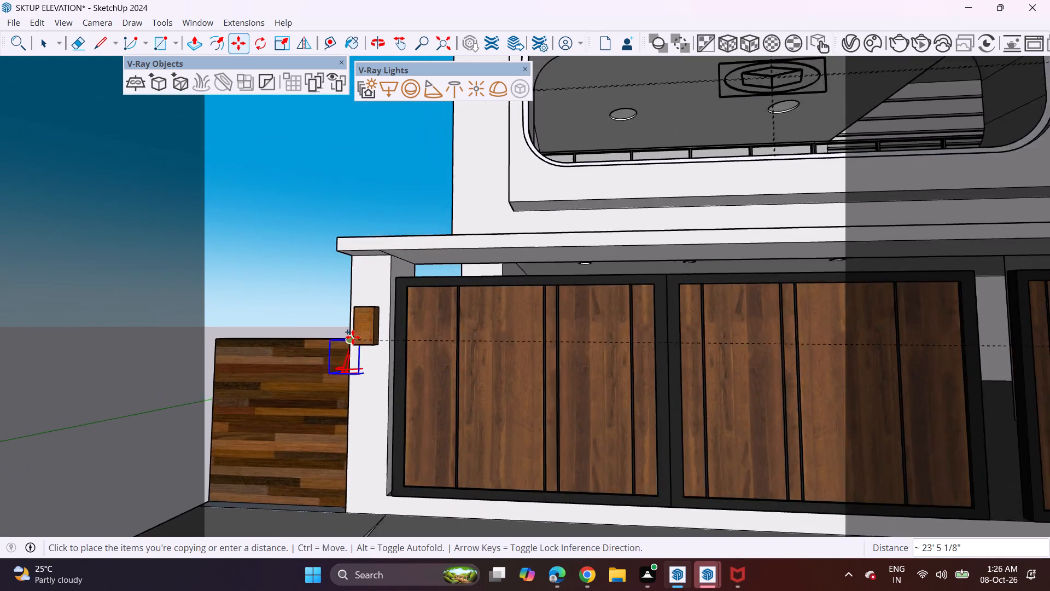
scroll(353, 337, up, 6)
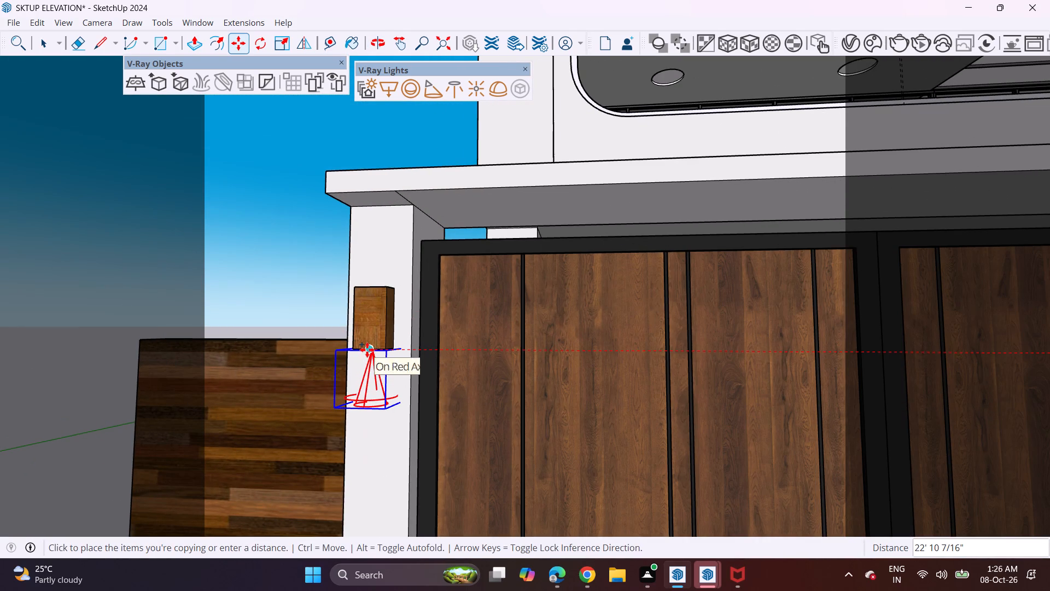
click(367, 350)
Render the front elevation in V-Ray to check the lighting at both gate pillars.
scroll(394, 305, down, 11)
middle_drag(383, 311, 416, 343)
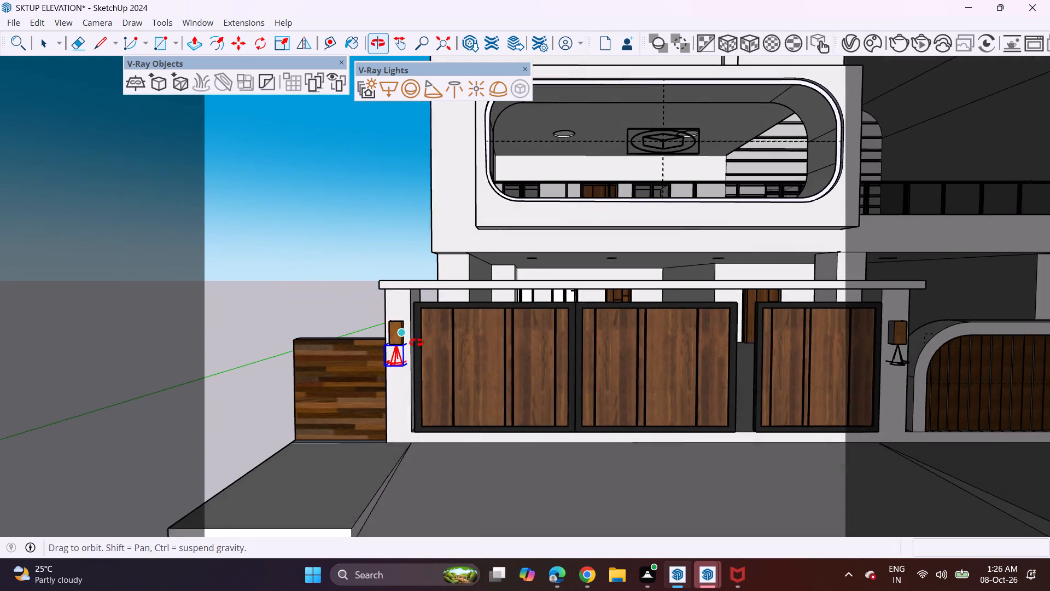
middle_drag(416, 343, 419, 346)
shift+middle_drag(536, 326, 367, 311)
scroll(366, 318, down, 2)
middle_drag(368, 325, 387, 340)
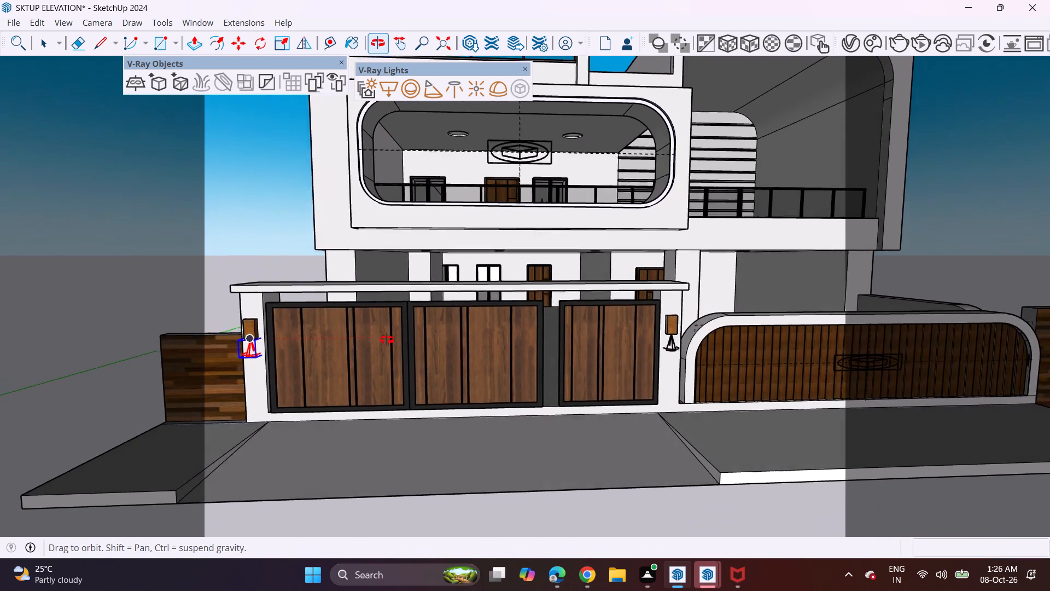
middle_drag(387, 340, 396, 358)
click(853, 43)
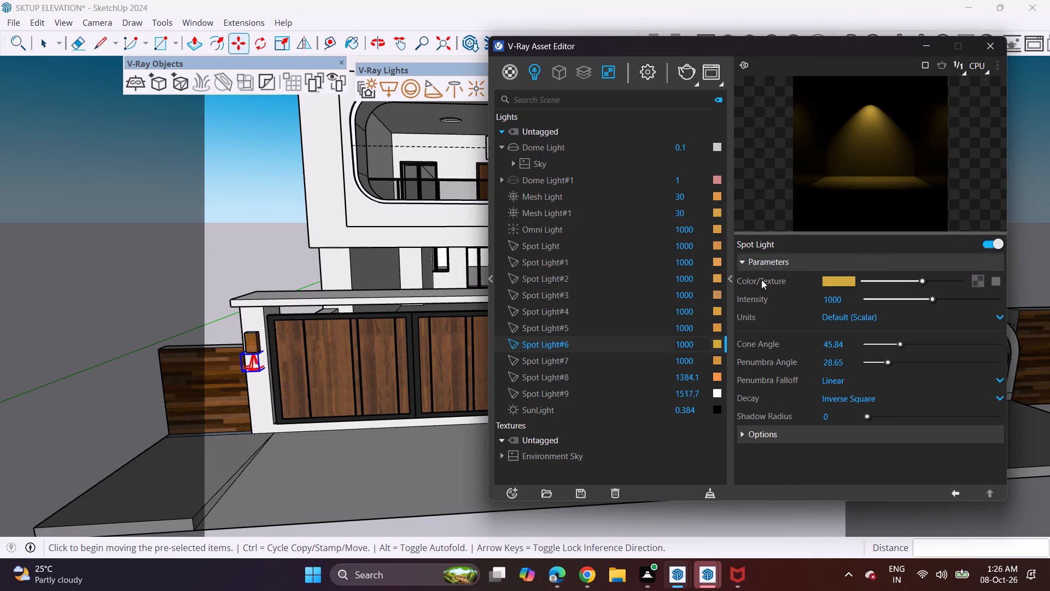
click(684, 67)
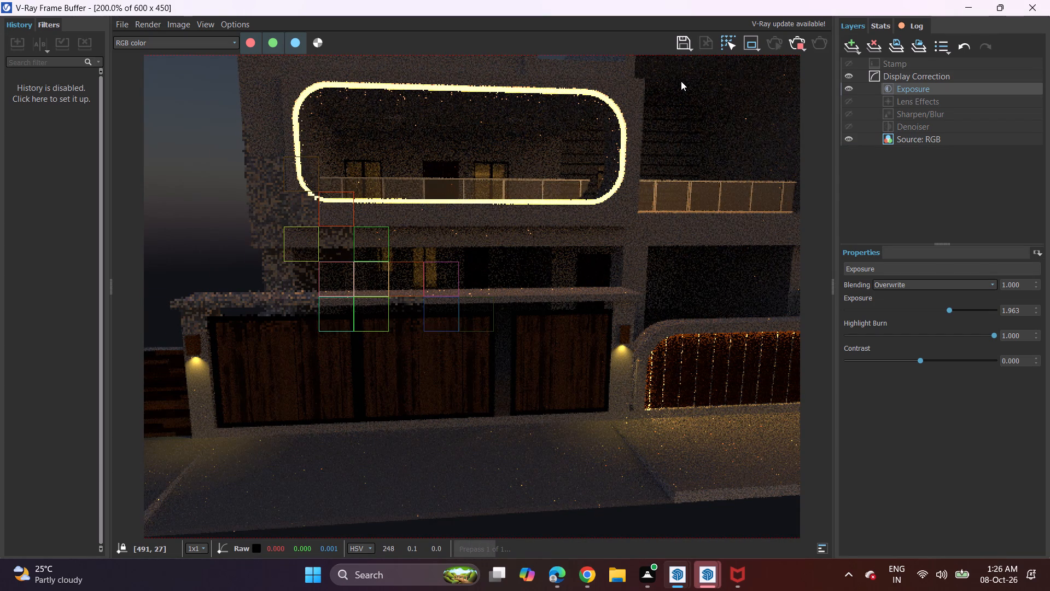
click(1042, 4)
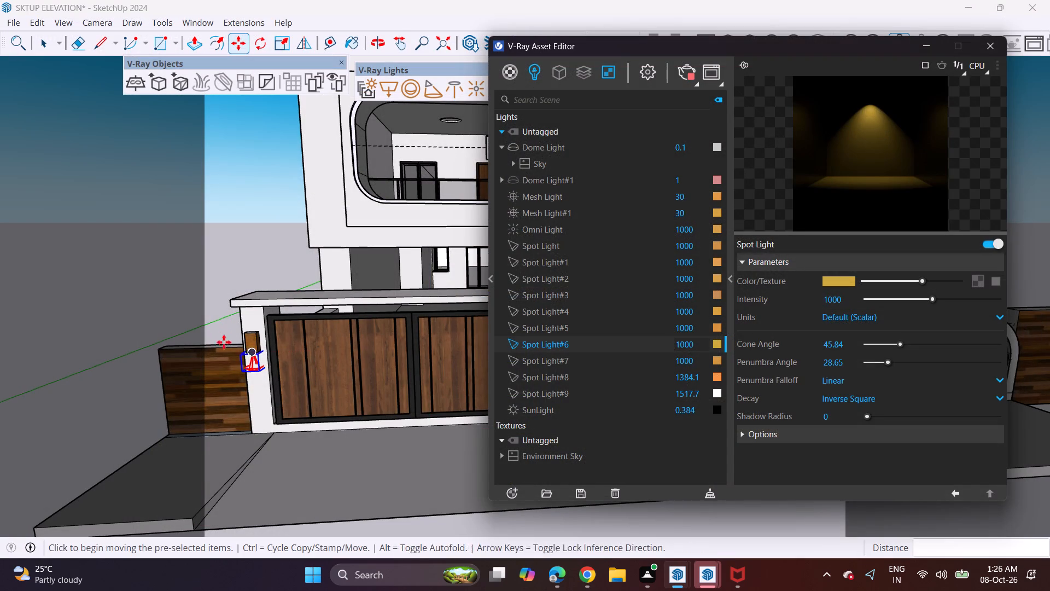
Copy the left gate pillar's spot light into the ground-floor porch and place it under the leftmost round ceiling fixture.
click(241, 375)
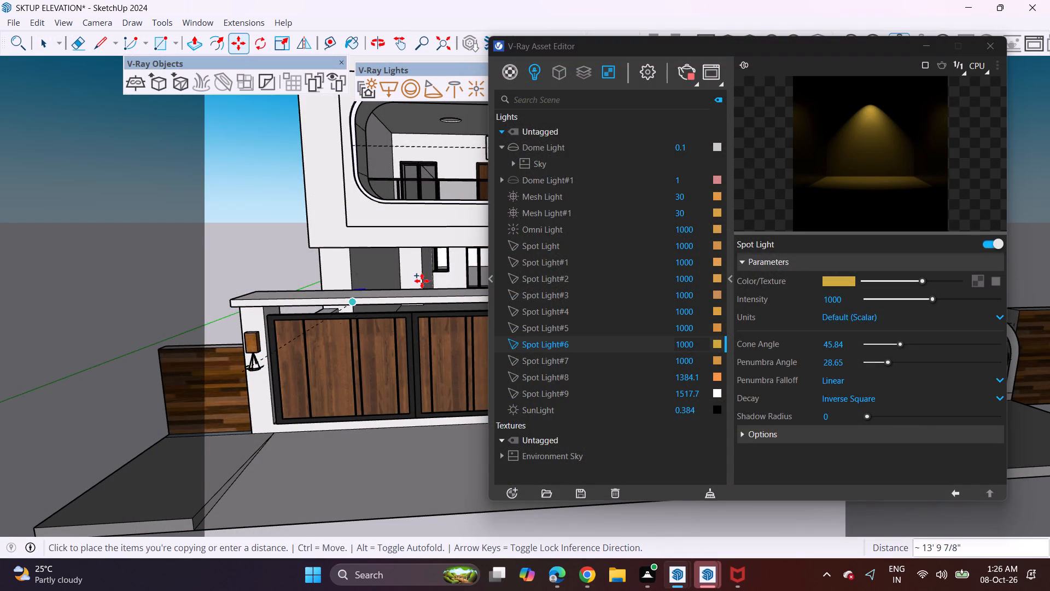
scroll(427, 277, up, 2)
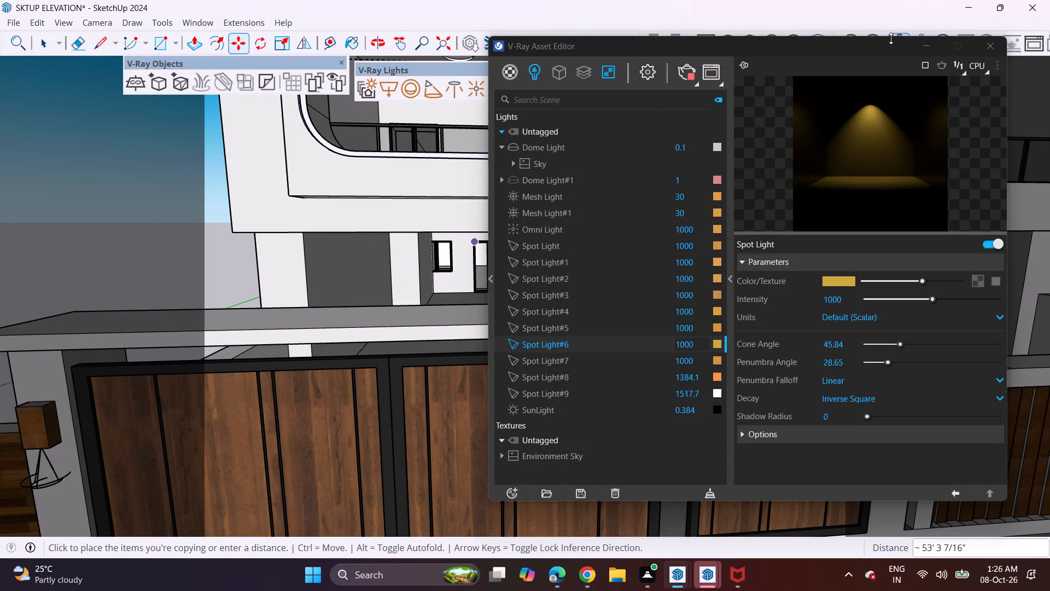
click(926, 48)
middle_drag(396, 222, 392, 221)
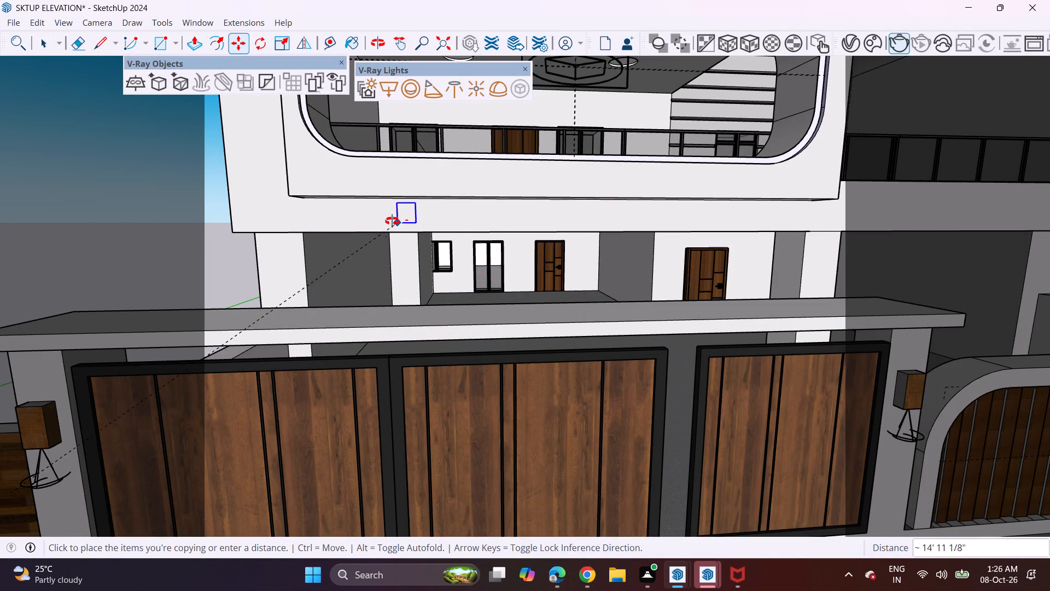
middle_drag(392, 221, 215, 217)
scroll(538, 264, up, 3)
middle_drag(523, 255, 405, 204)
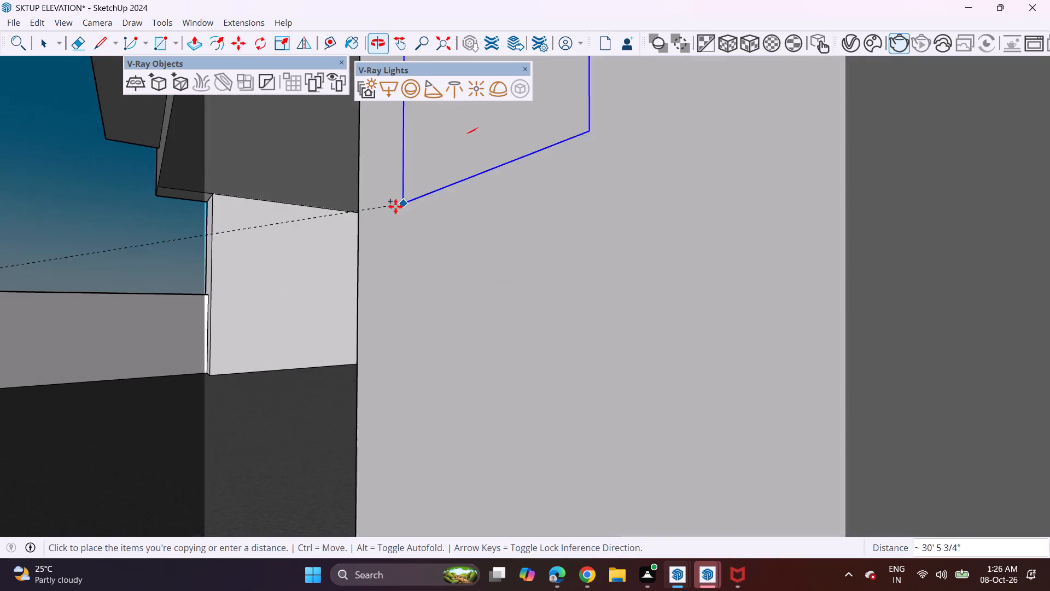
middle_drag(298, 226, 382, 237)
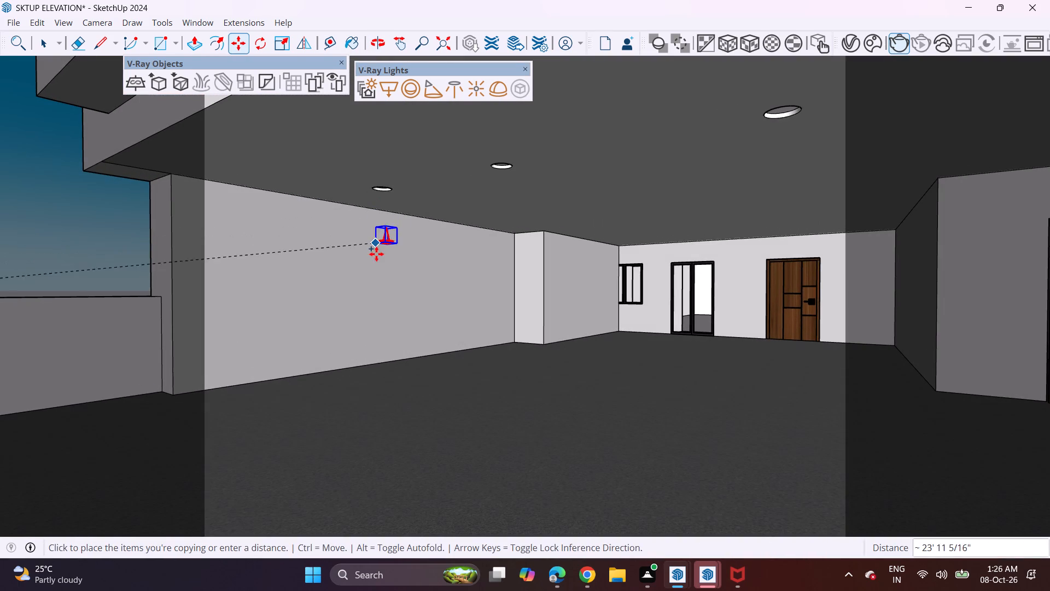
click(407, 285)
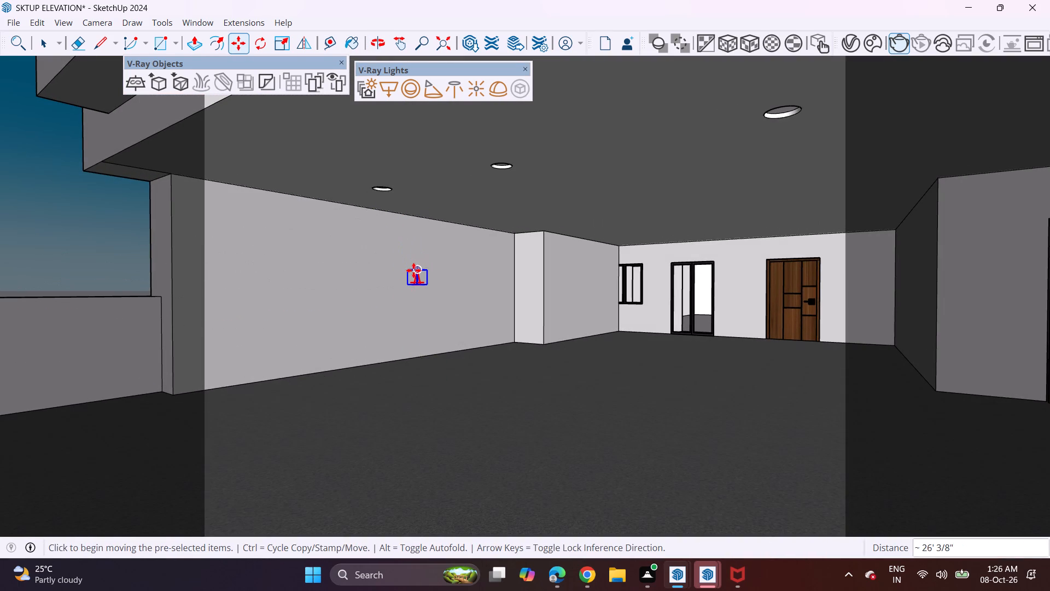
click(413, 270)
click(380, 190)
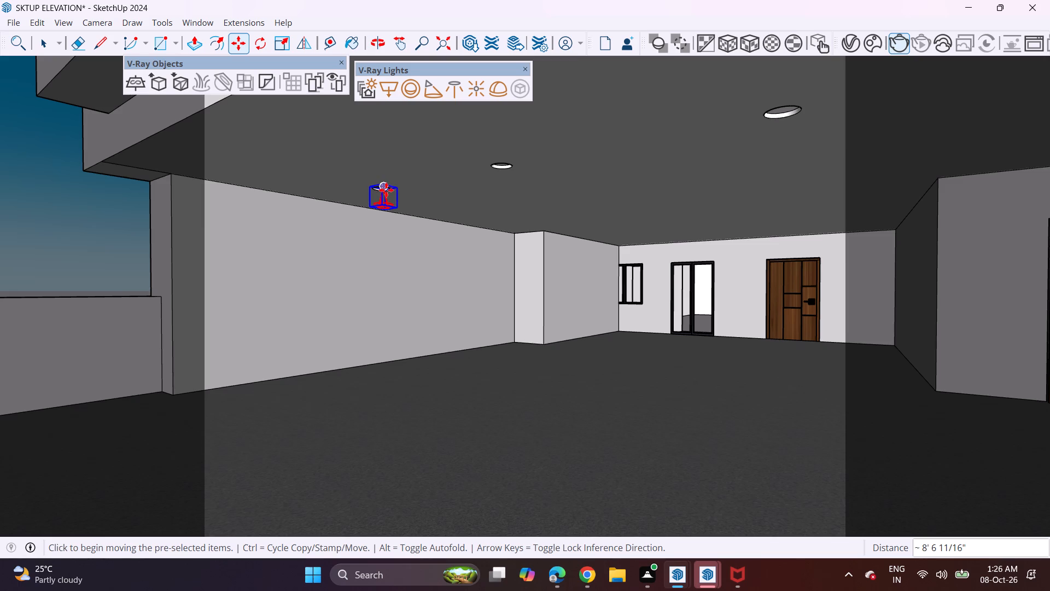
Copy the spot light to the porch's second and third ceiling fixtures, about 6' 9" and a further 9' 2" away.
click(386, 190)
click(502, 167)
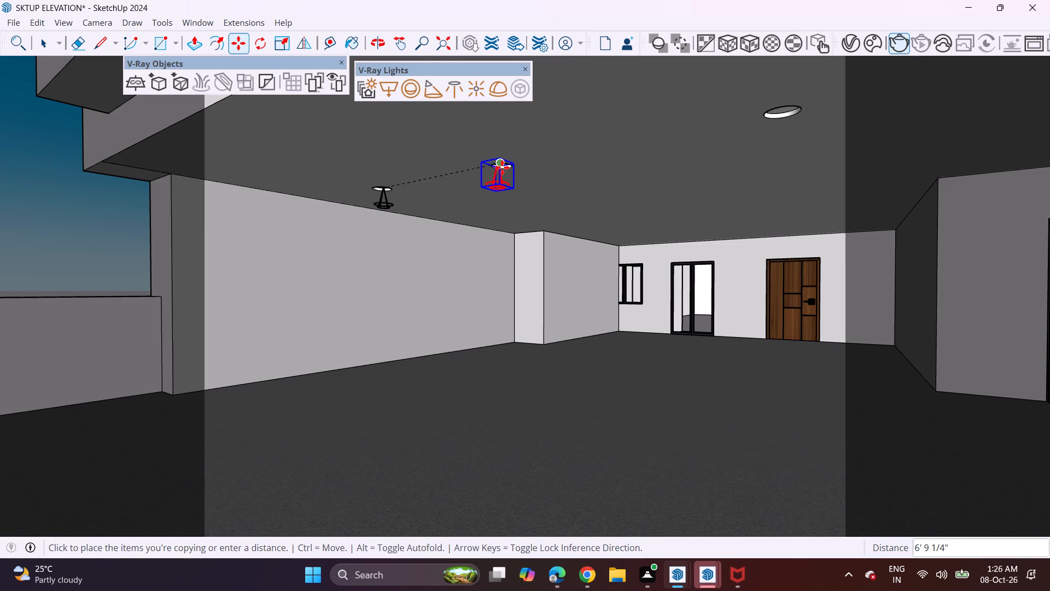
click(501, 164)
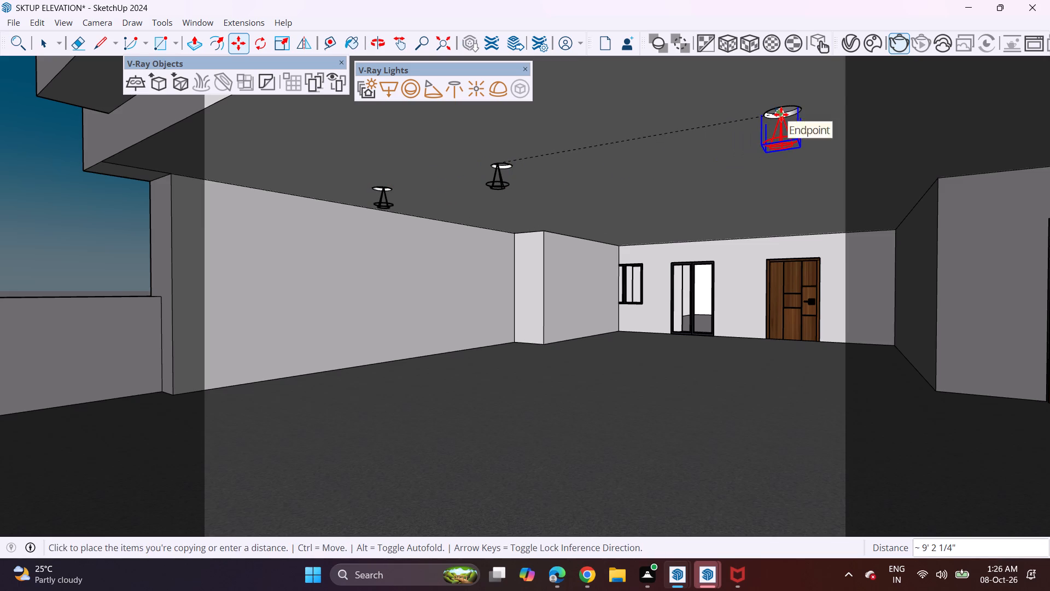
click(781, 114)
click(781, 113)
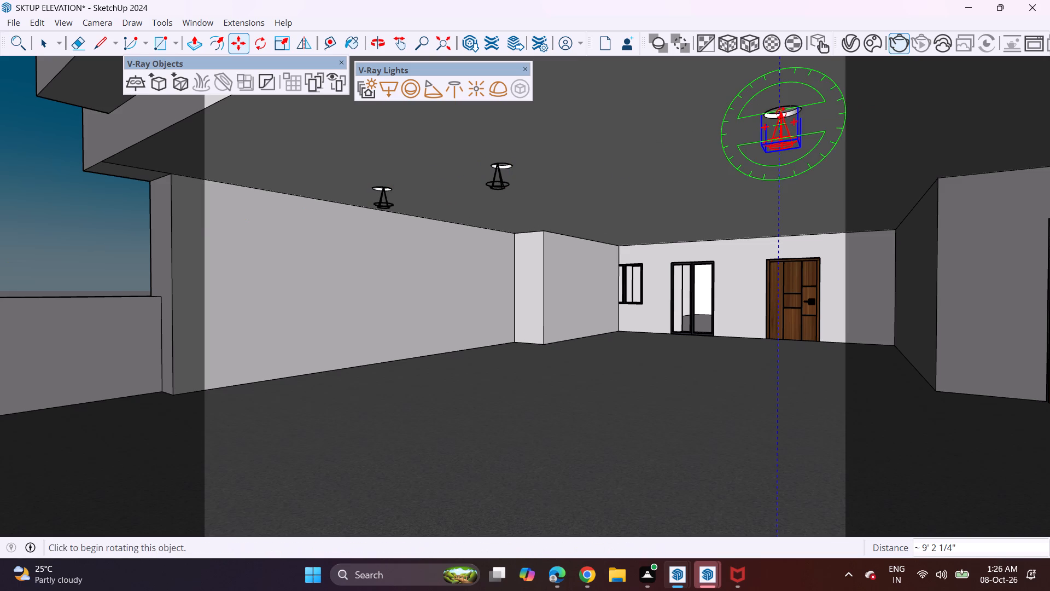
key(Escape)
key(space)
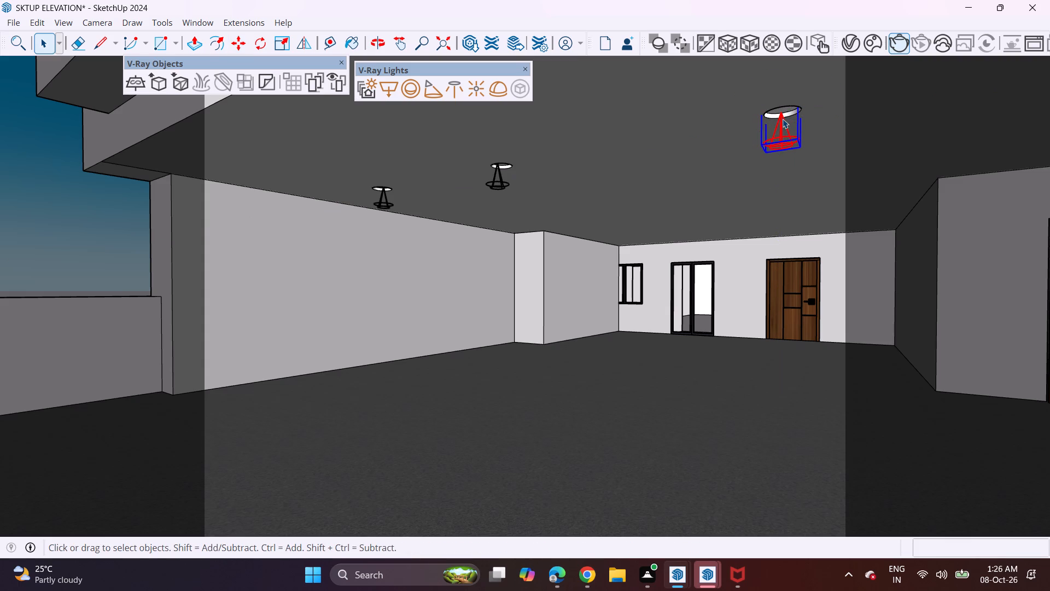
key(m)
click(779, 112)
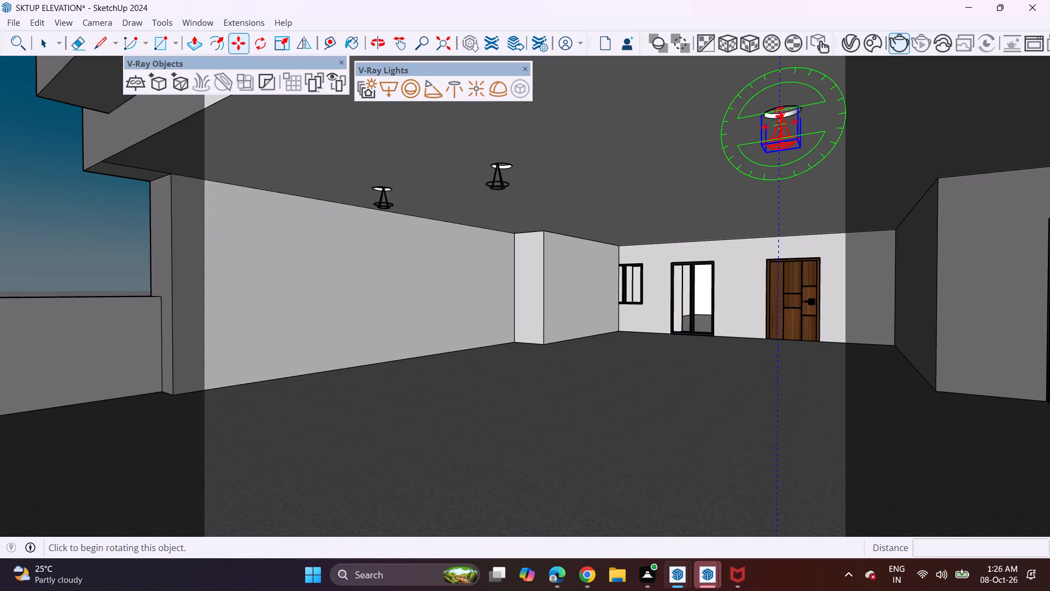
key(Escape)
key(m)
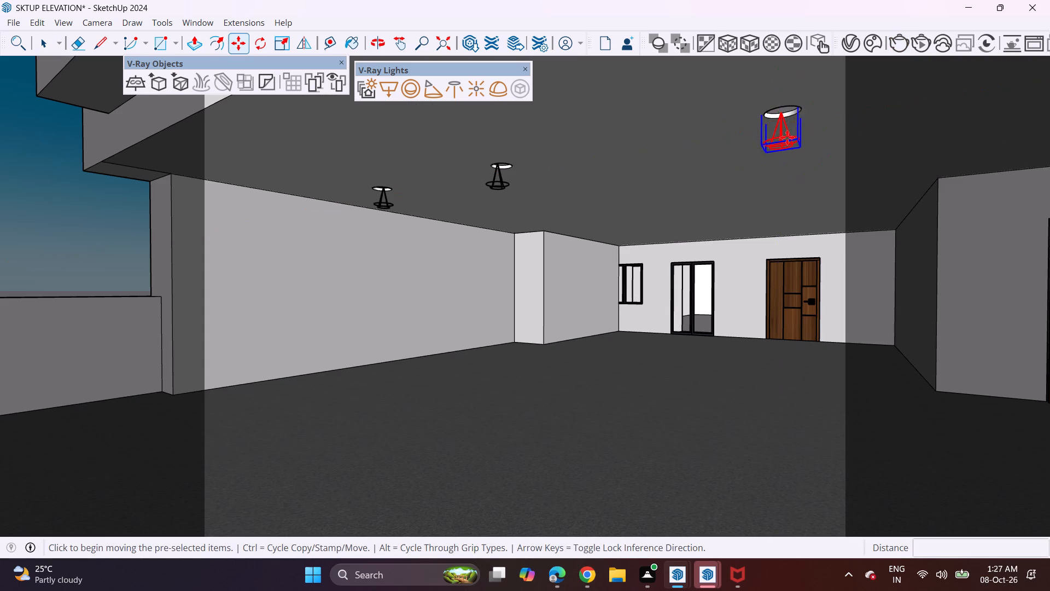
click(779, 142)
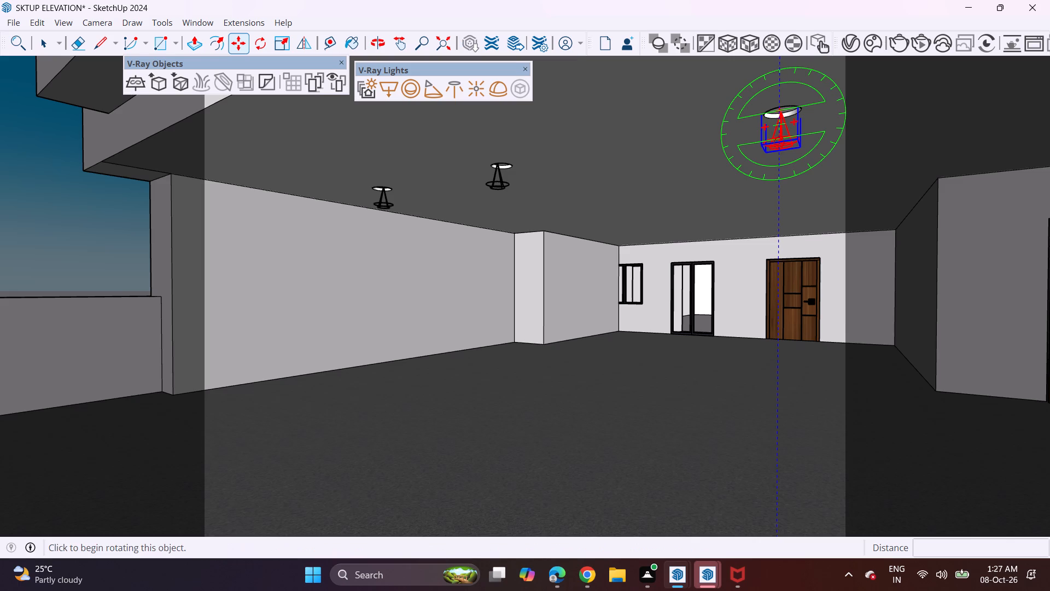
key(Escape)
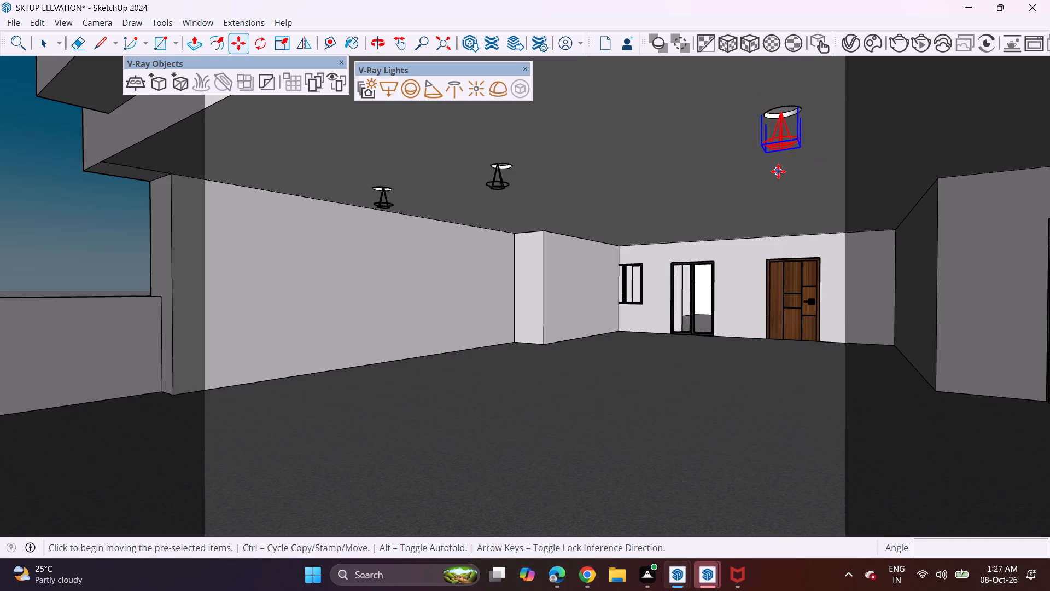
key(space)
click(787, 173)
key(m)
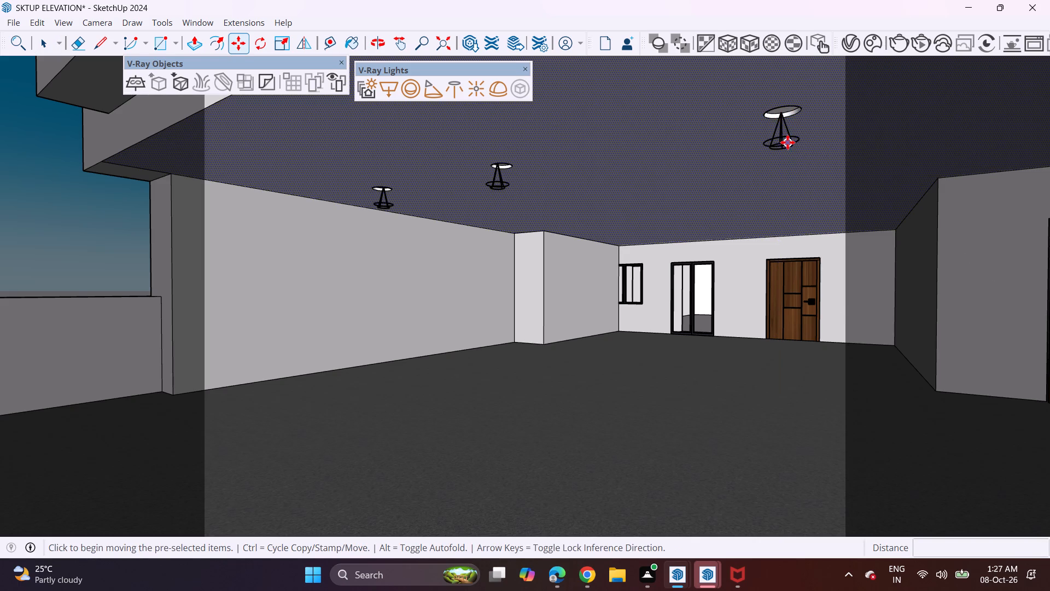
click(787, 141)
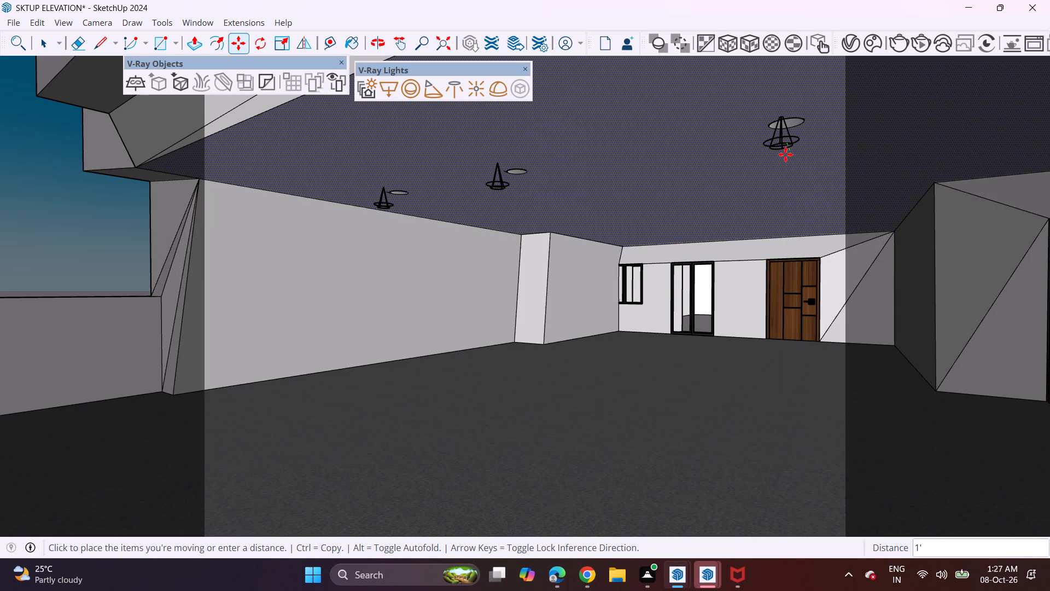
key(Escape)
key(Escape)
Copy the third fixture's spot light past the column to the adjoining bay and align it under that bay's round ceiling fixture.
click(784, 147)
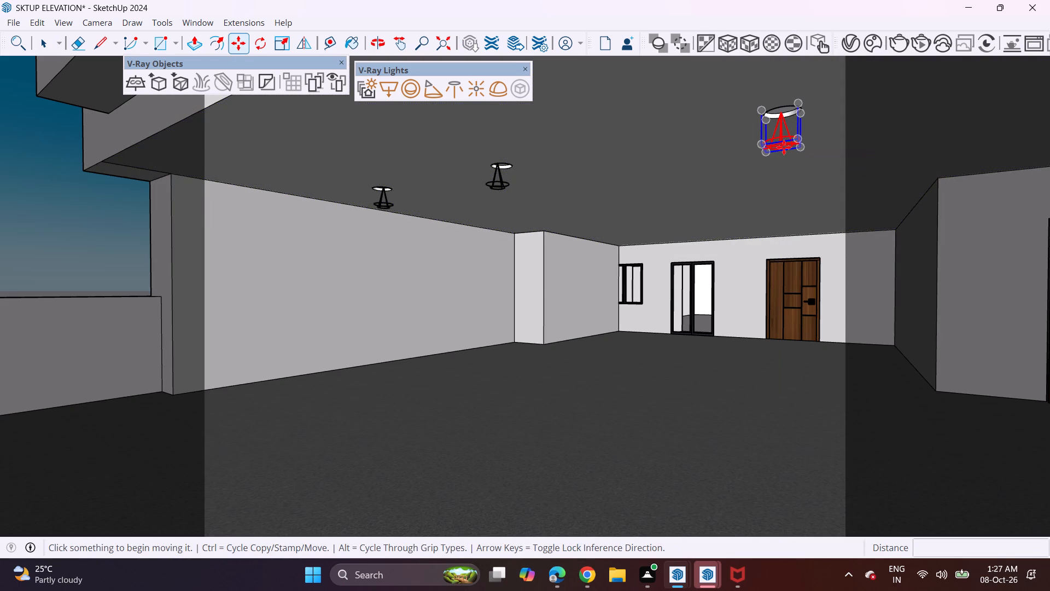
middle_drag(781, 160, 415, 164)
scroll(428, 164, down, 2)
middle_drag(434, 171, 510, 196)
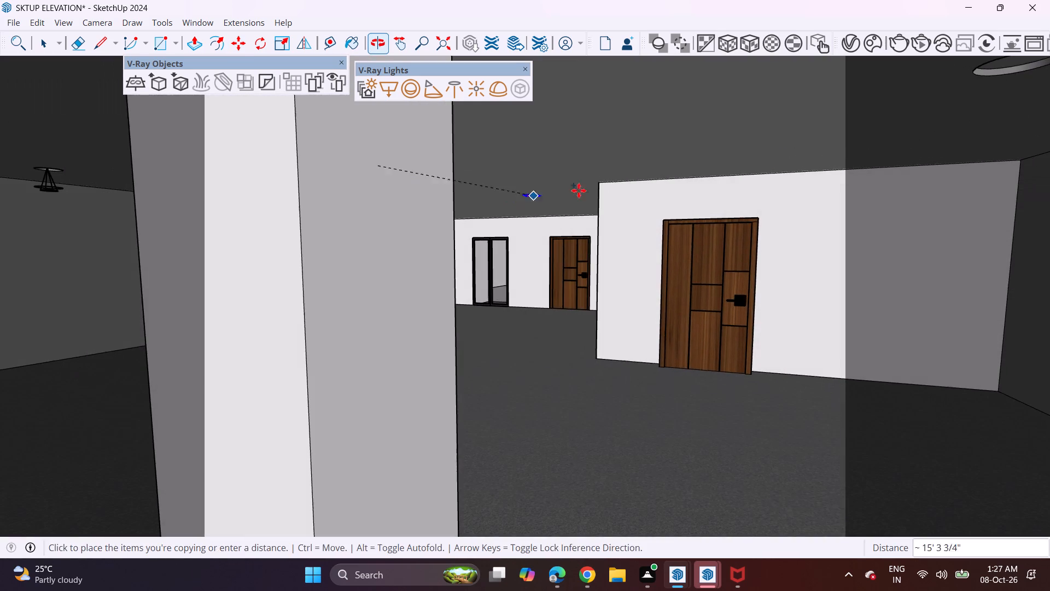
shift+middle_drag(688, 147, 552, 165)
middle_drag(598, 201, 698, 178)
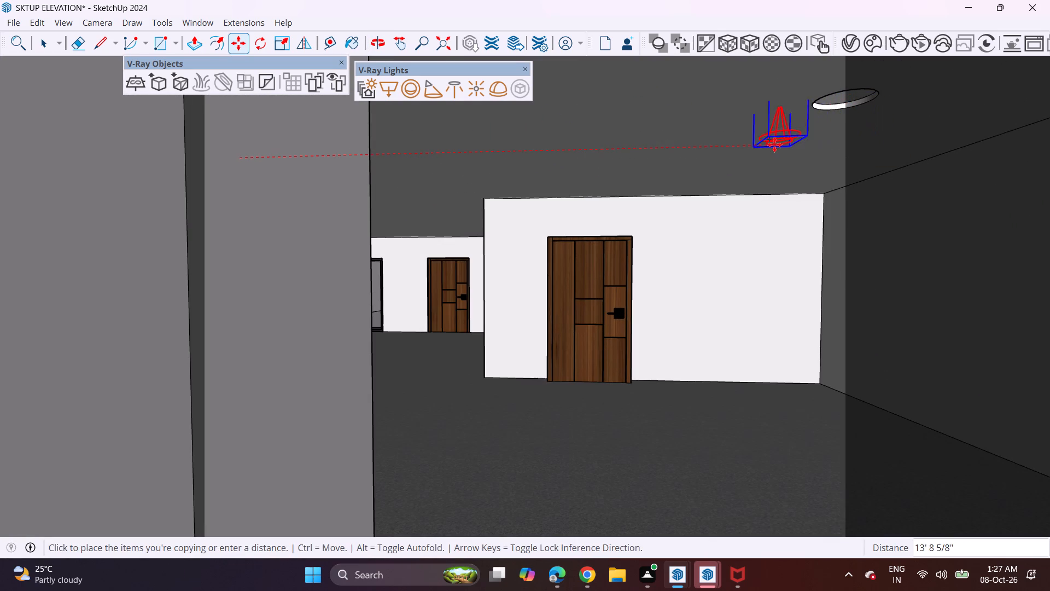
click(830, 141)
click(829, 138)
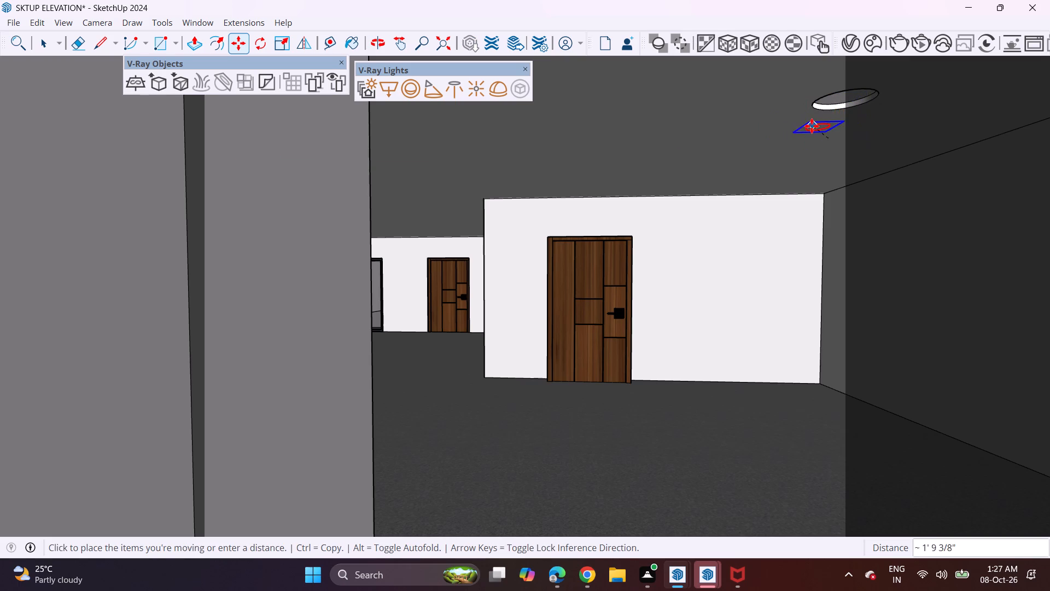
click(834, 146)
click(836, 145)
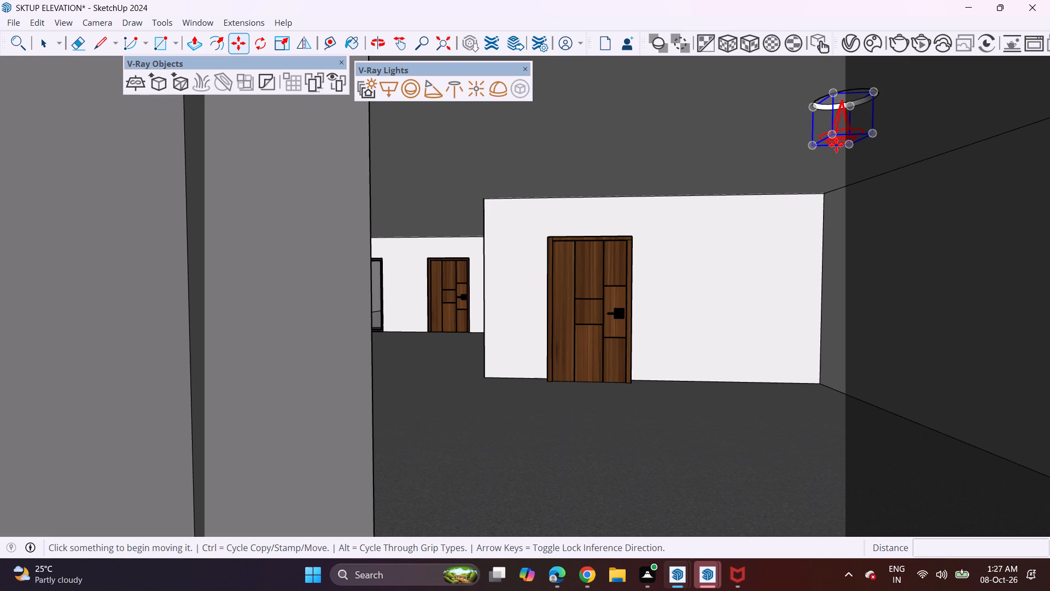
Copy the ground-floor bay's spot light up to the upper-floor terrace beside the framed balcony, raising it about 17' to the terrace ceiling.
middle_drag(761, 117, 773, 209)
scroll(761, 186, down, 6)
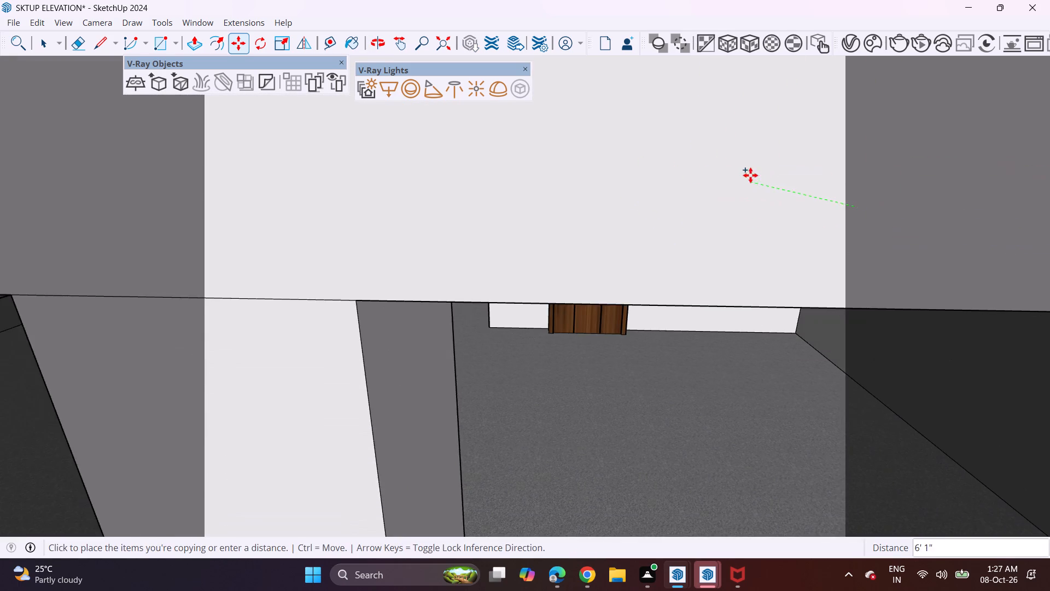
scroll(750, 175, down, 20)
scroll(750, 175, down, 17)
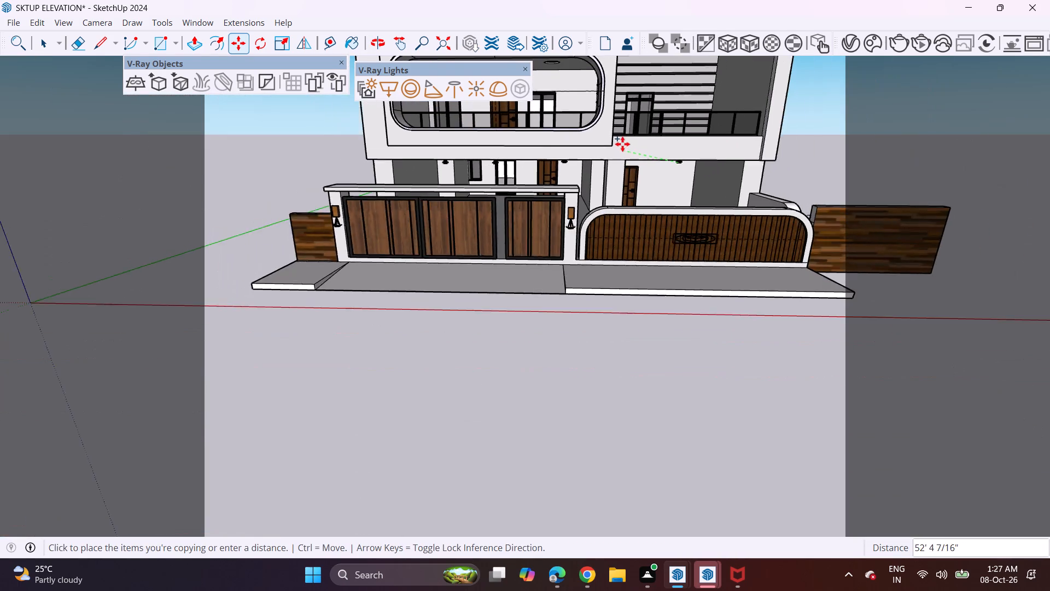
scroll(622, 144, down, 1)
shift+middle_drag(597, 124, 640, 235)
middle_drag(642, 187, 608, 139)
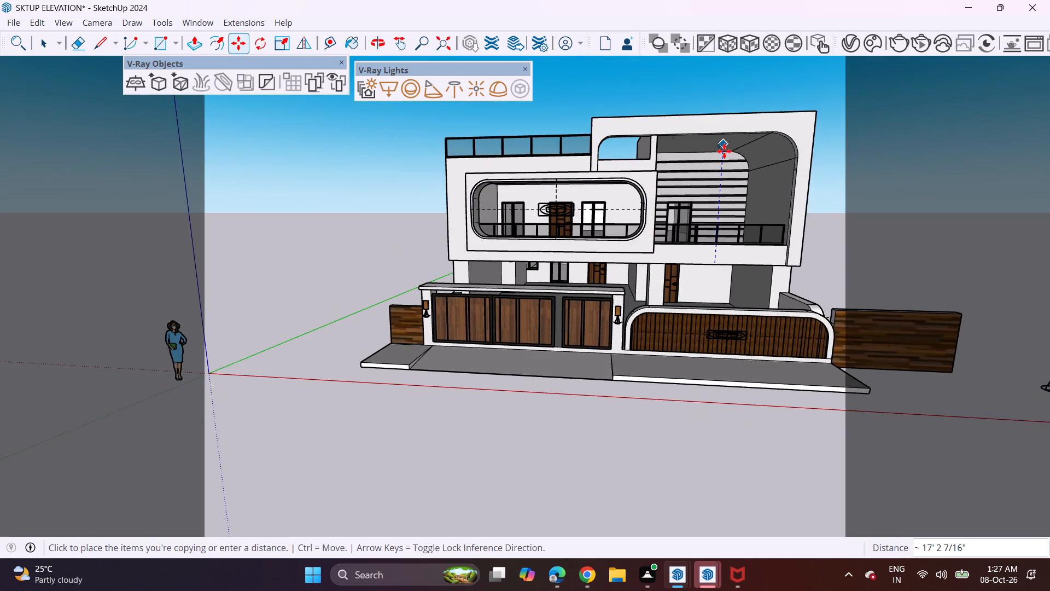
scroll(724, 151, up, 4)
middle_drag(724, 149, 708, 119)
scroll(718, 135, up, 6)
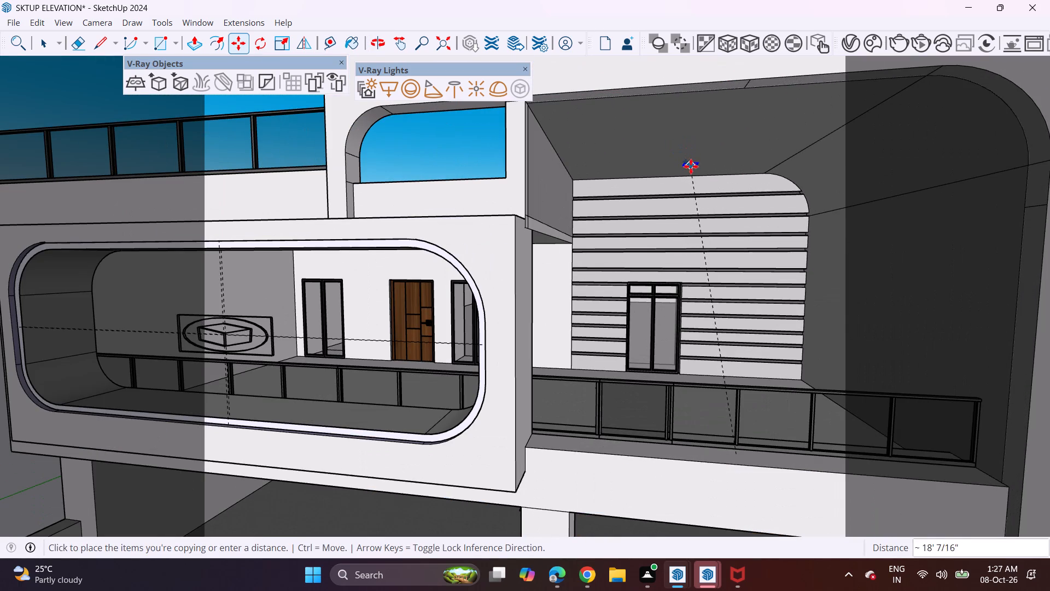
click(719, 380)
click(720, 363)
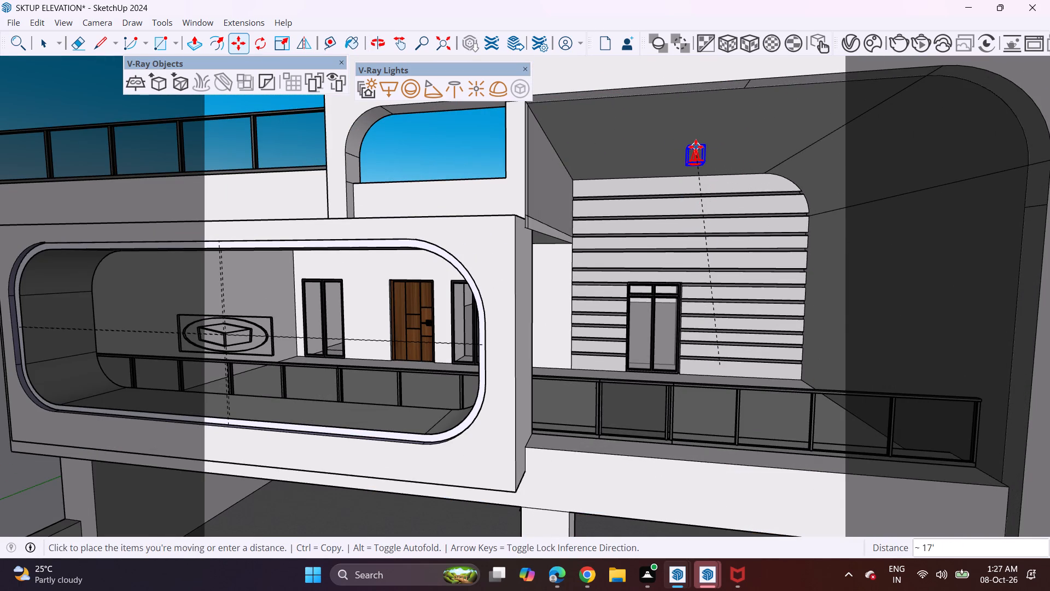
double_click(696, 147)
Copy the terrace ceiling's spot light into the framed balcony, under its right and then its left round ceiling fixture.
click(700, 145)
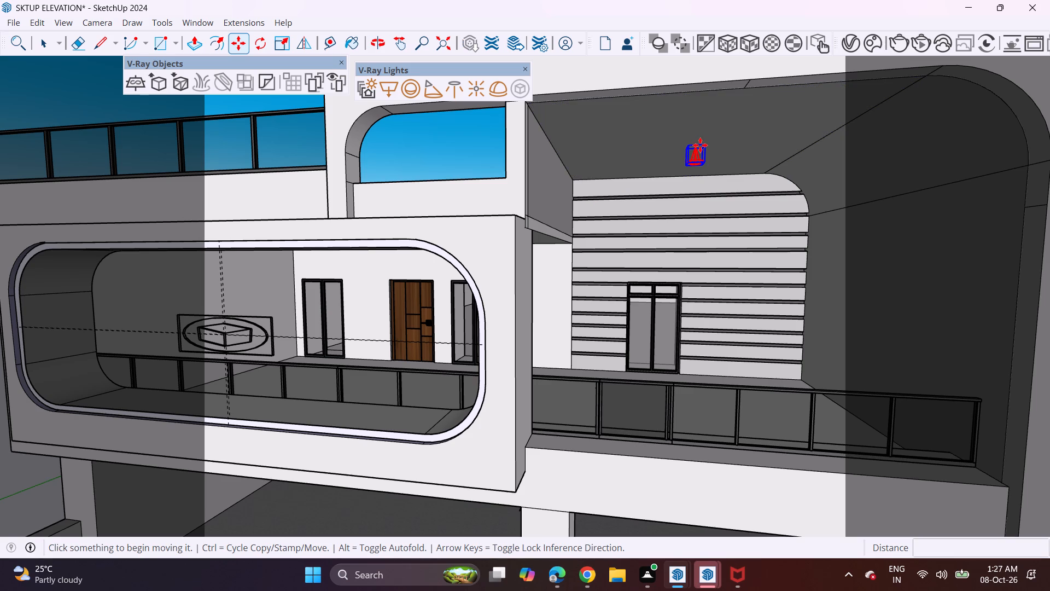
middle_drag(402, 262, 529, 206)
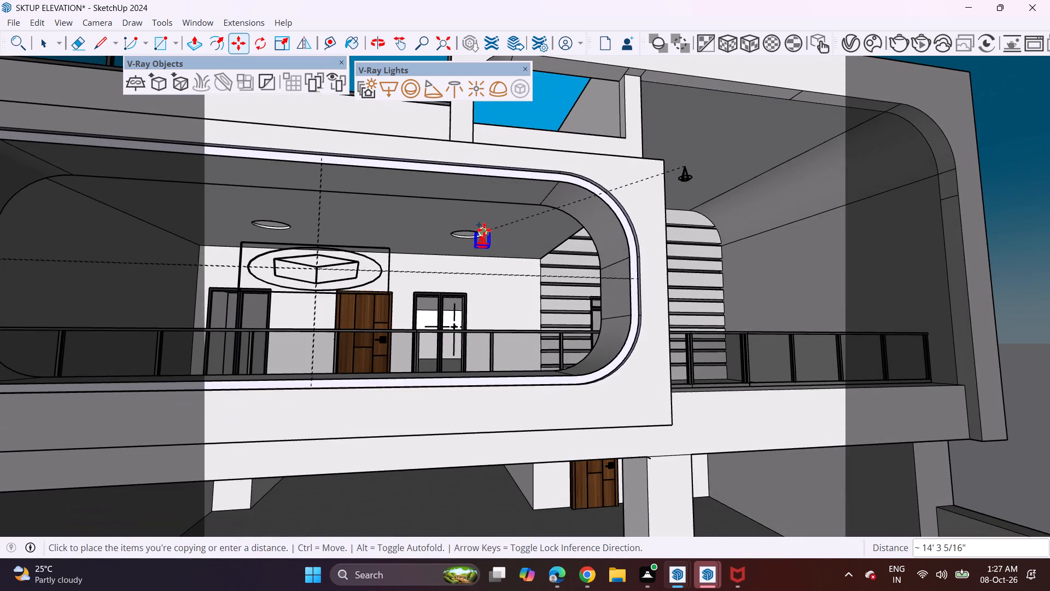
scroll(480, 232, up, 4)
click(461, 233)
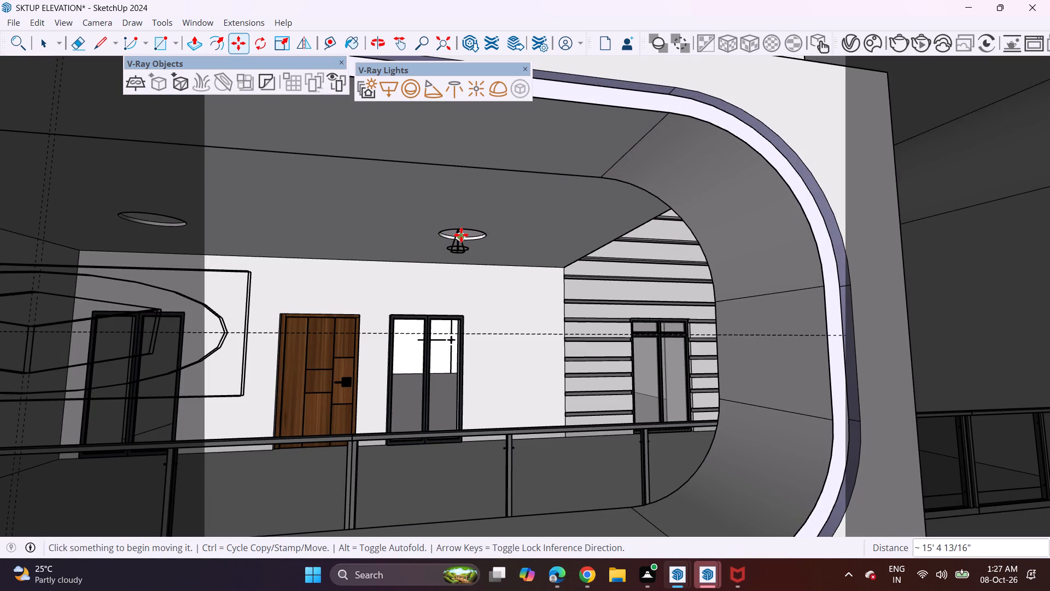
click(461, 235)
key(Escape)
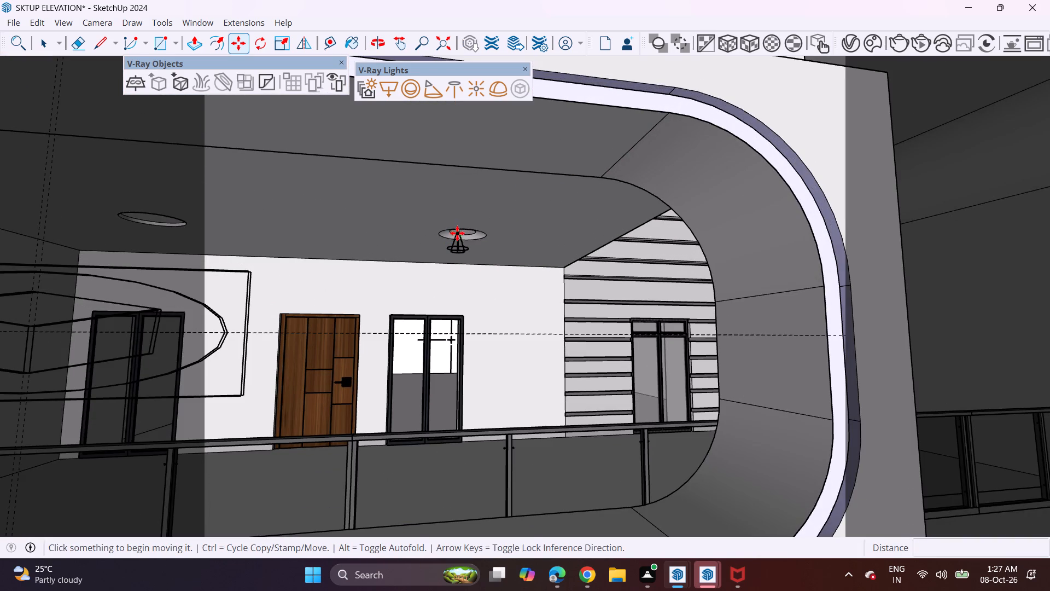
click(457, 239)
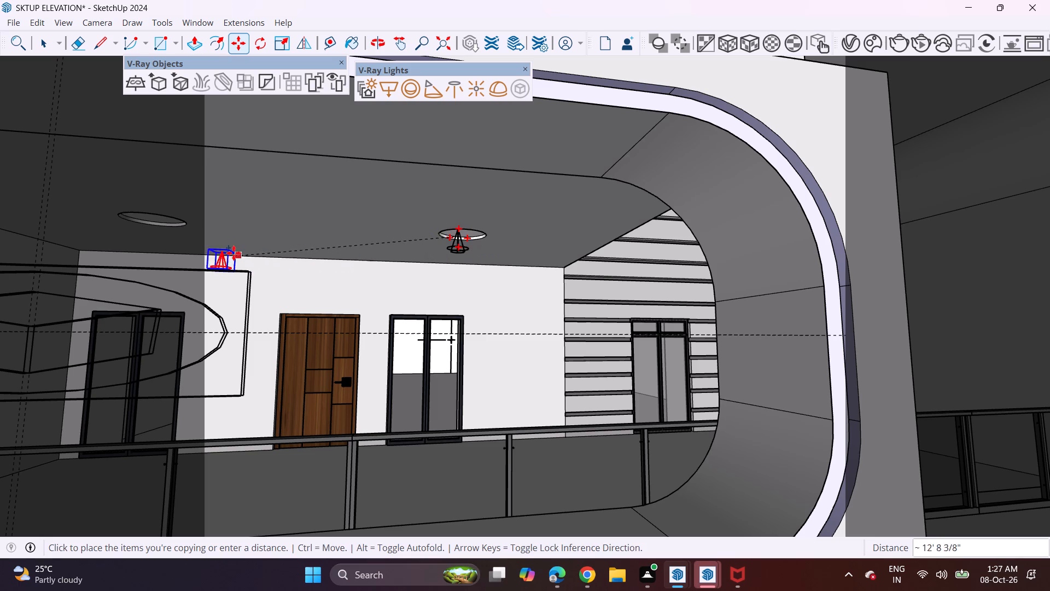
click(171, 224)
Frame the whole front elevation from a low viewpoint and render it in V-Ray to check the porch and upper-floor spot lights.
scroll(389, 234, down, 4)
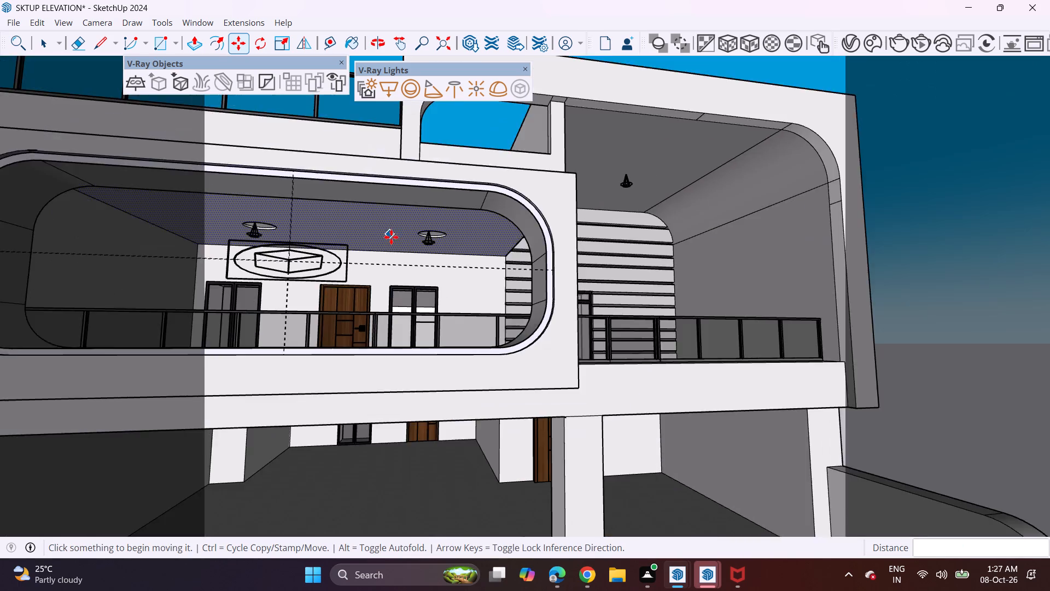
scroll(391, 237, down, 4)
middle_drag(506, 248, 430, 256)
scroll(434, 262, down, 4)
middle_drag(440, 288, 469, 296)
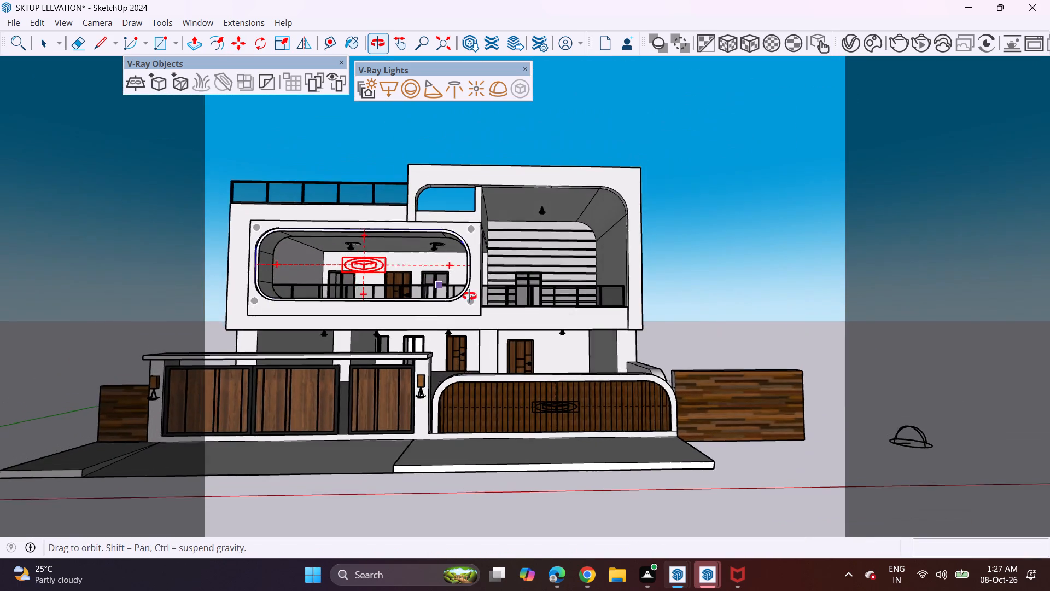
middle_drag(469, 296, 474, 297)
shift+middle_drag(462, 308, 515, 362)
middle_drag(537, 380, 497, 340)
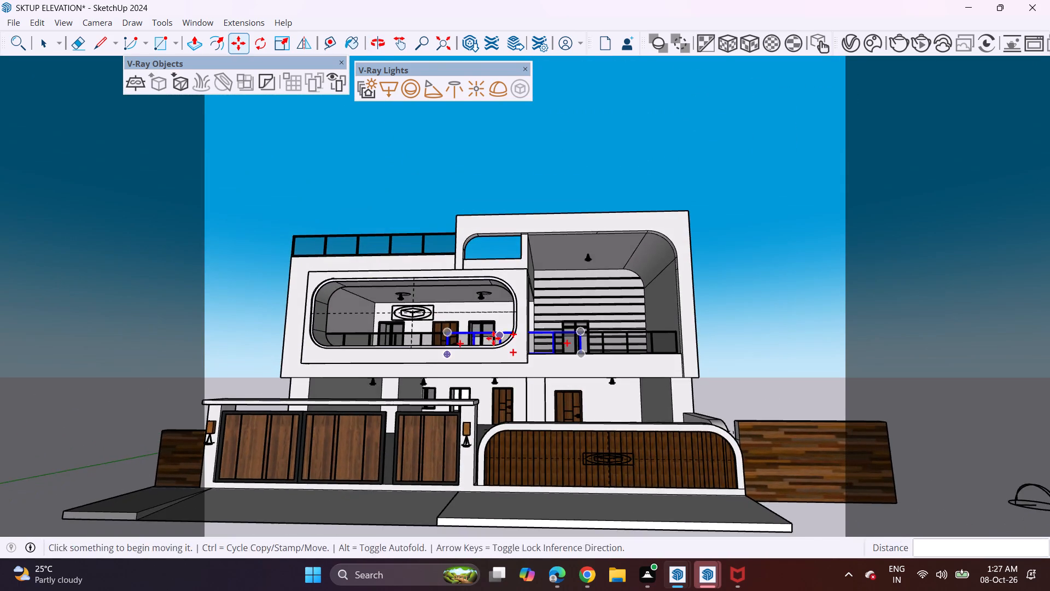
middle_drag(493, 337, 518, 355)
middle_drag(541, 364, 547, 369)
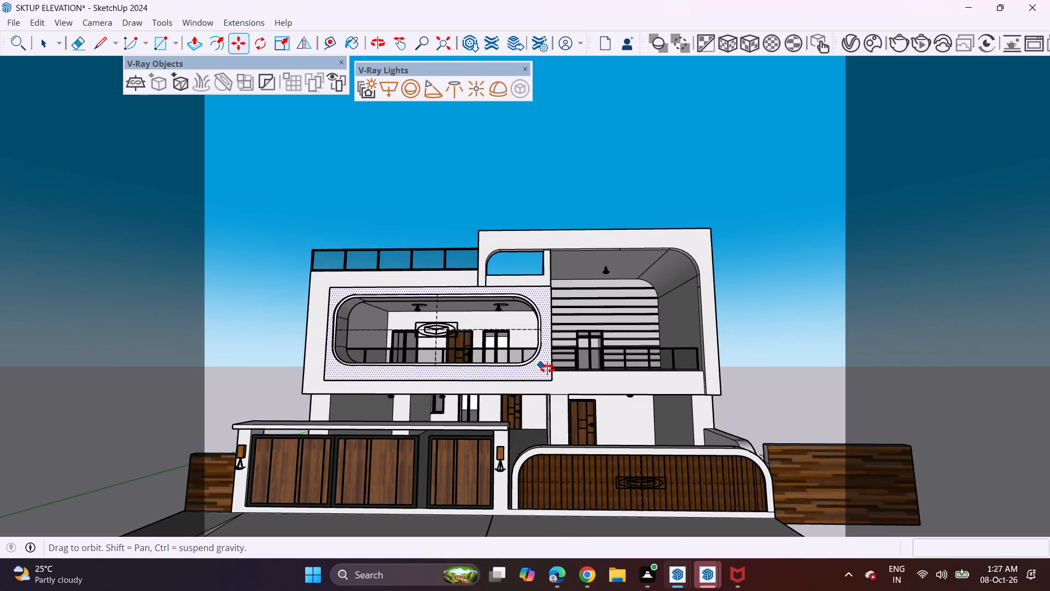
middle_drag(547, 369, 551, 351)
middle_drag(503, 323, 546, 331)
middle_drag(540, 332, 519, 304)
shift+middle_drag(556, 318, 535, 319)
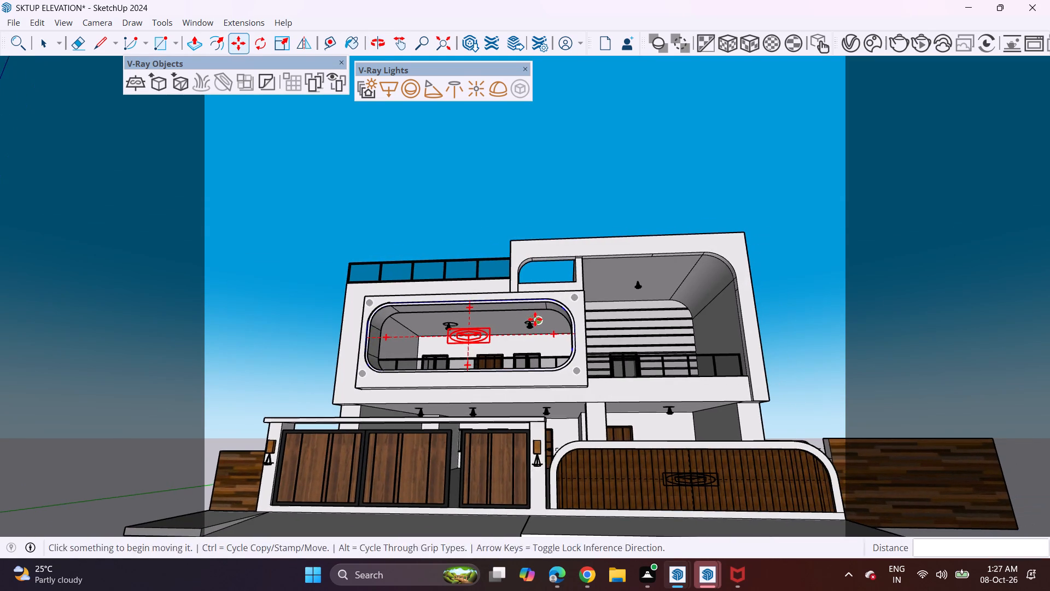
middle_drag(535, 319, 552, 323)
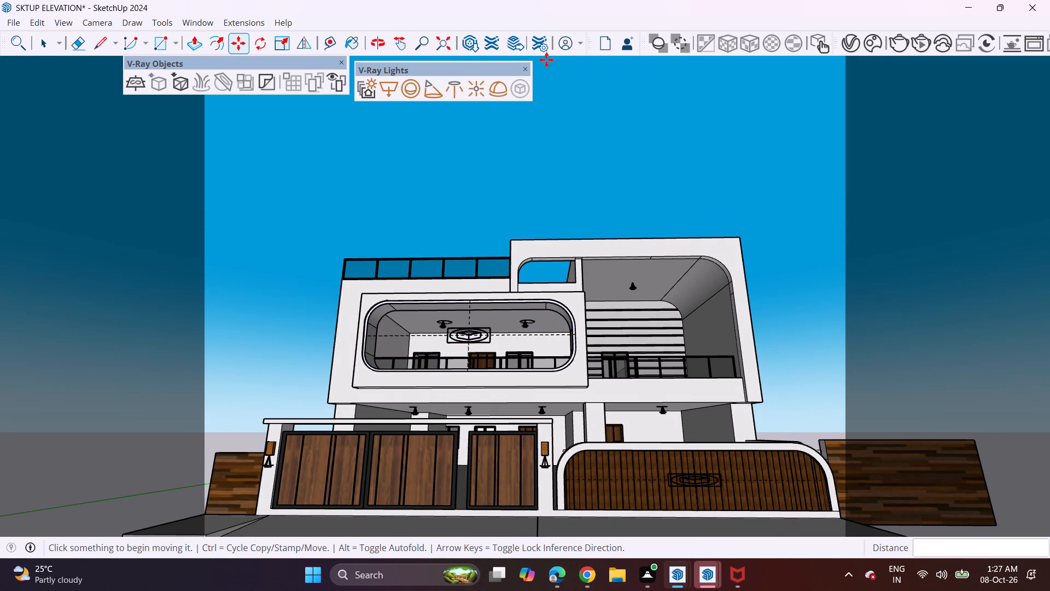
click(856, 44)
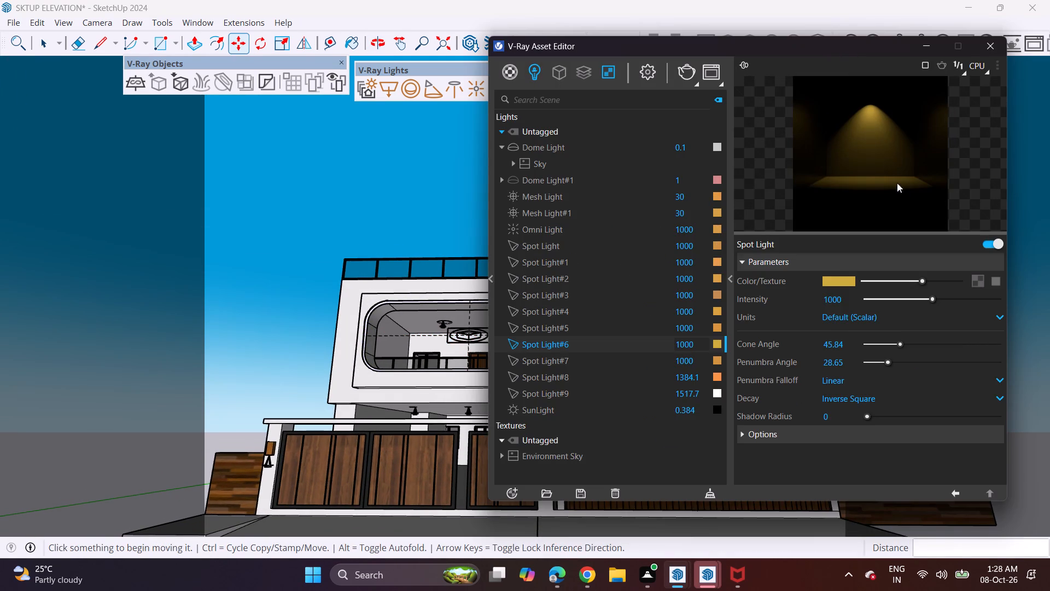
click(689, 69)
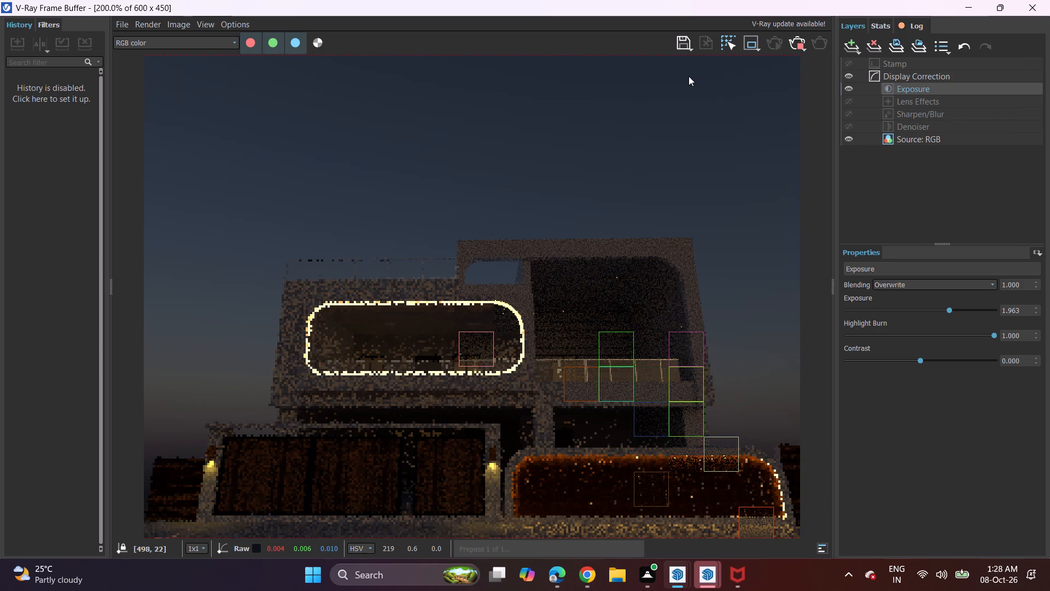
click(1018, 11)
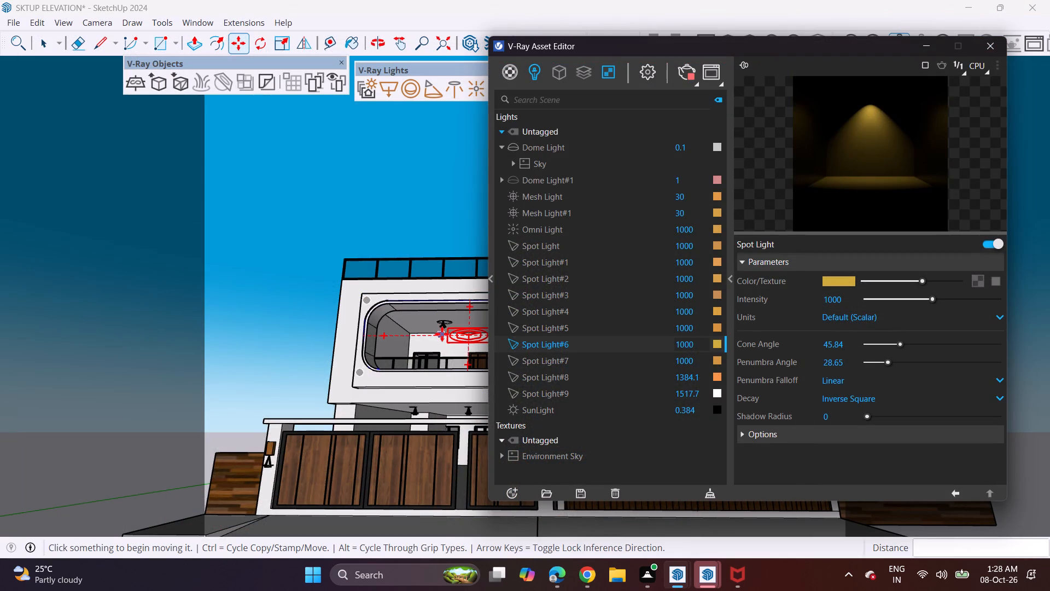
scroll(442, 334, up, 4)
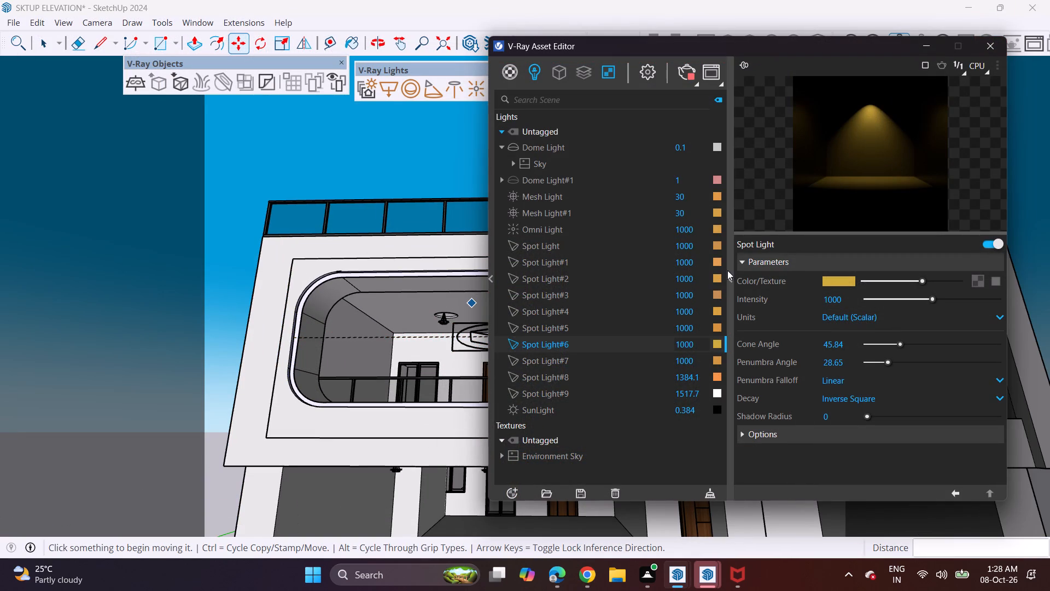
click(993, 48)
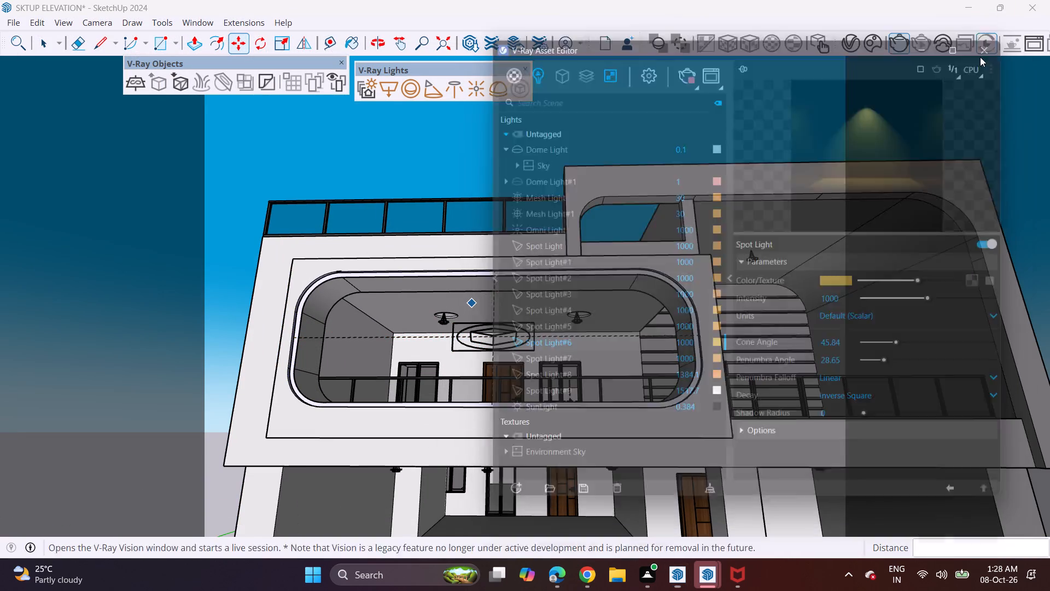
Uniformly scale up the spot light under the framed balcony's left round ceiling fixture.
scroll(479, 354, up, 5)
middle_drag(419, 292, 447, 313)
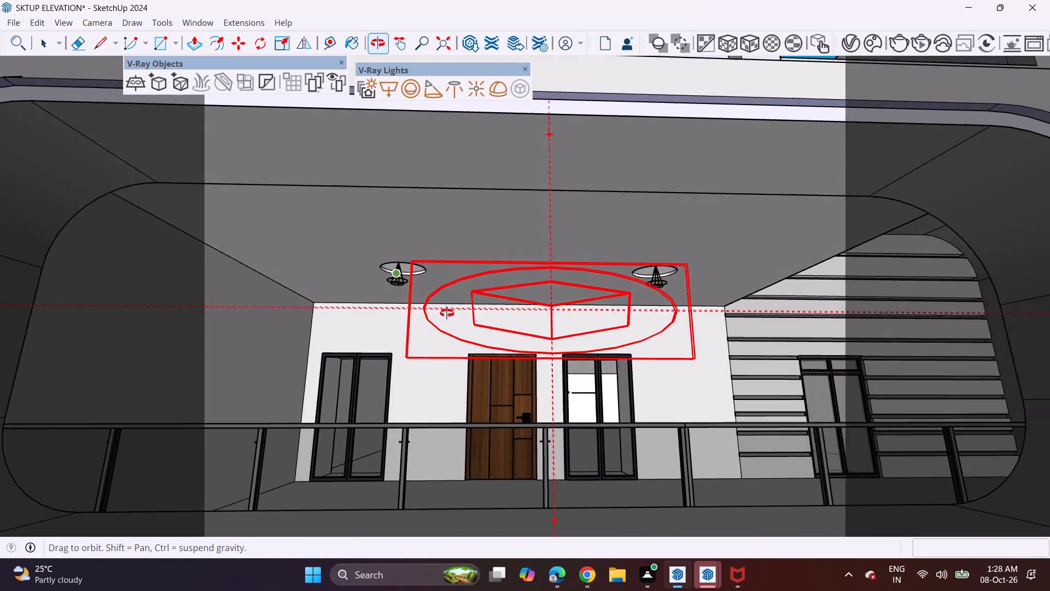
middle_drag(447, 313, 460, 344)
key(space)
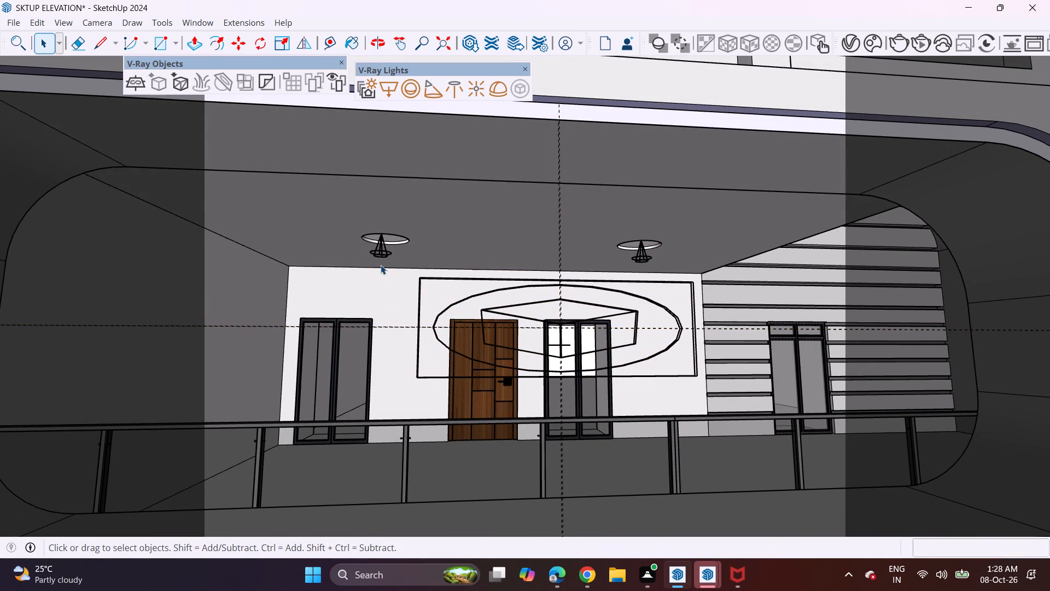
click(383, 256)
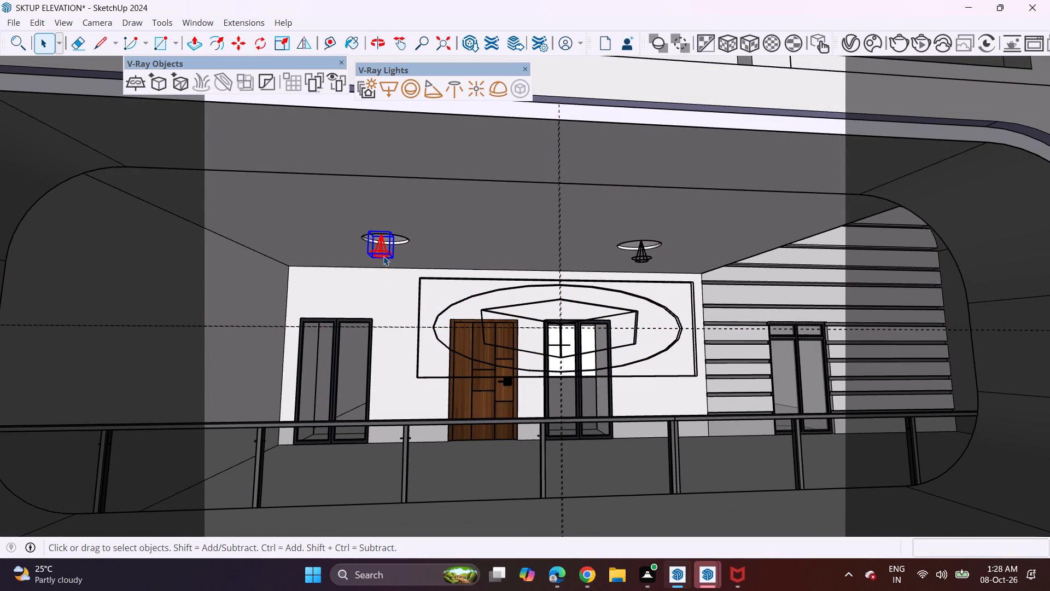
key(m)
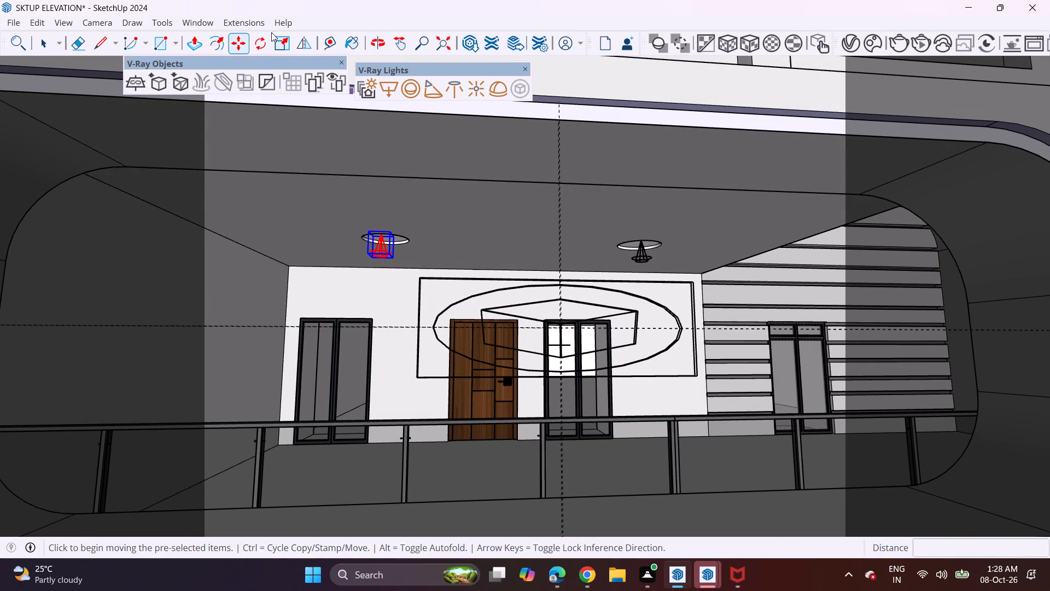
click(277, 43)
click(367, 257)
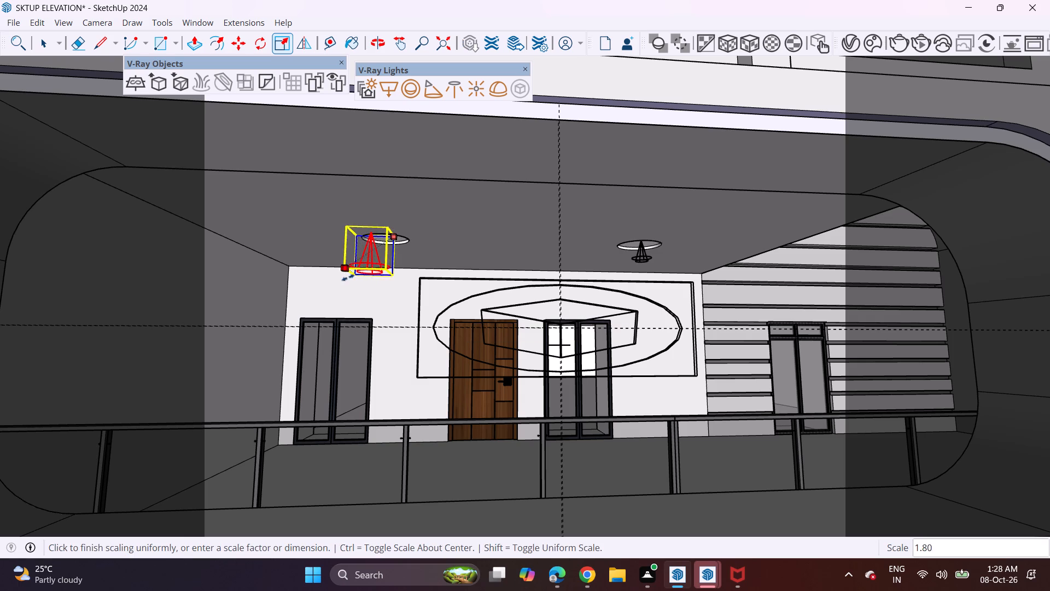
click(324, 309)
Render a closer view of the upper floor in V-Ray to check the enlarged balcony spot light.
scroll(433, 245, down, 4)
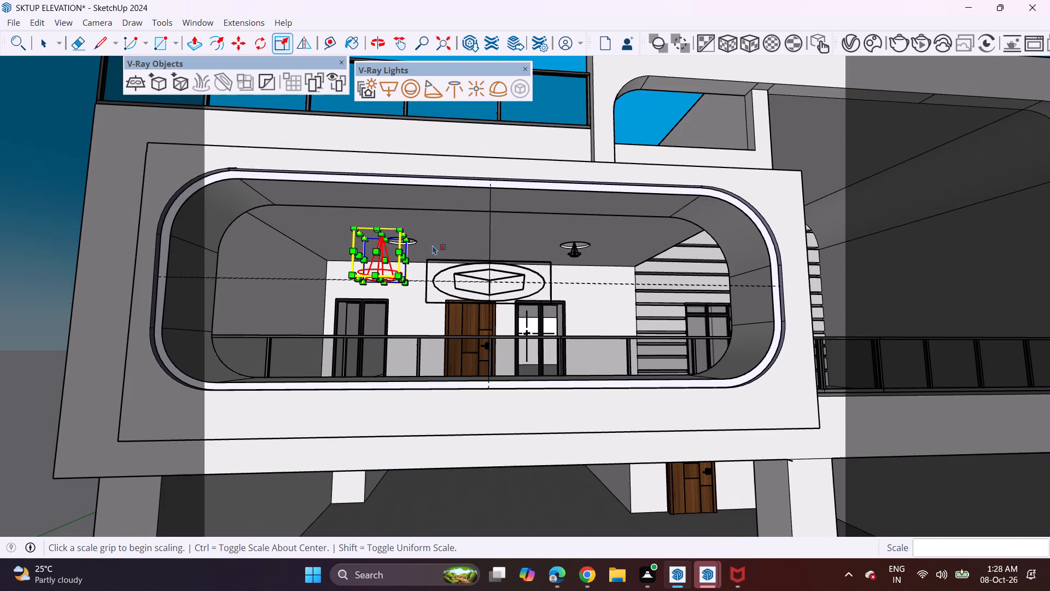
middle_drag(334, 297, 278, 297)
scroll(326, 304, down, 3)
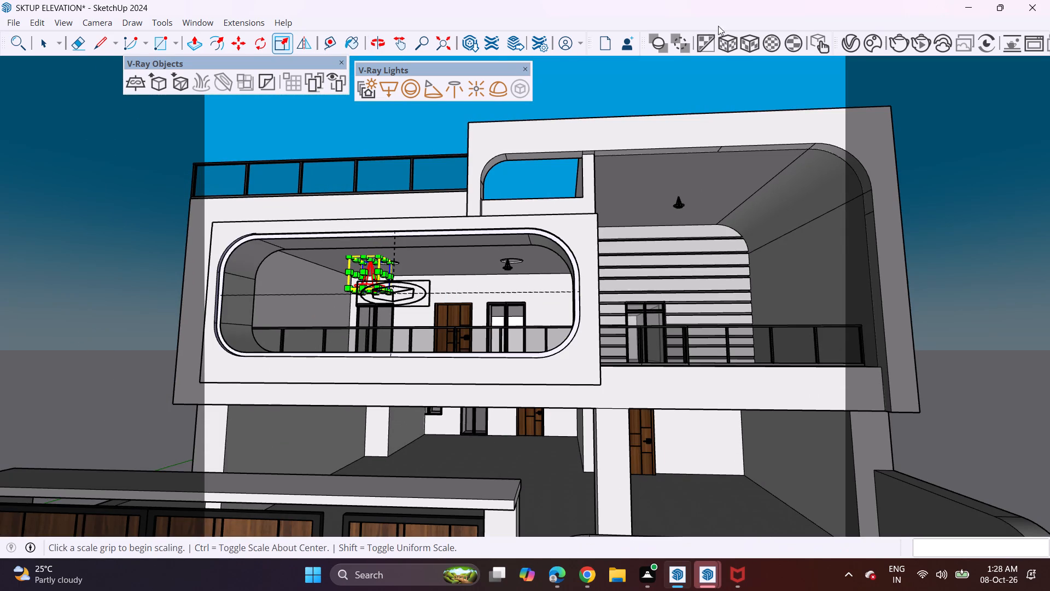
click(850, 47)
click(687, 66)
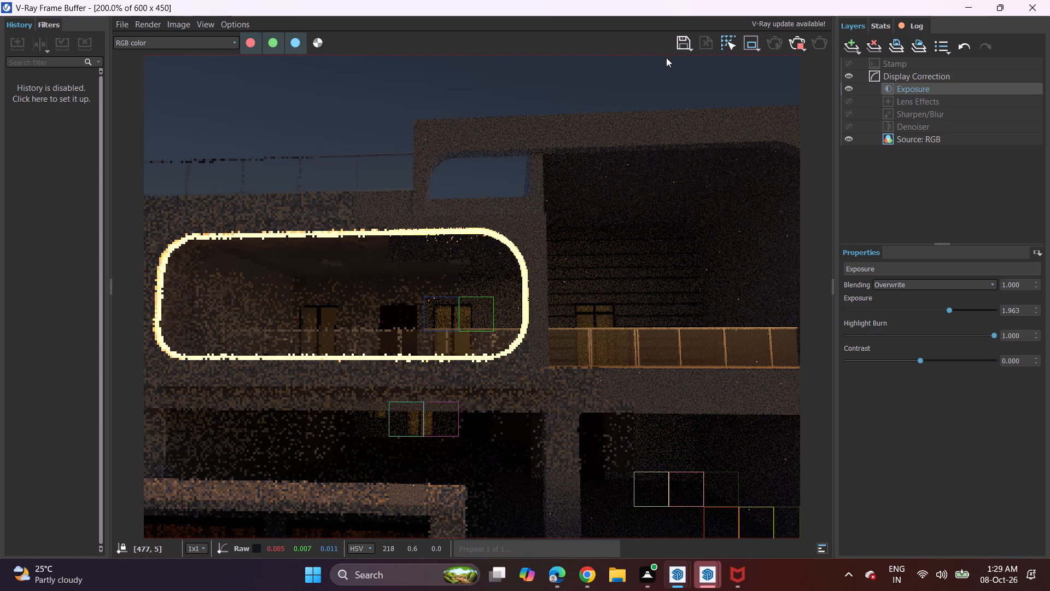
click(1033, 5)
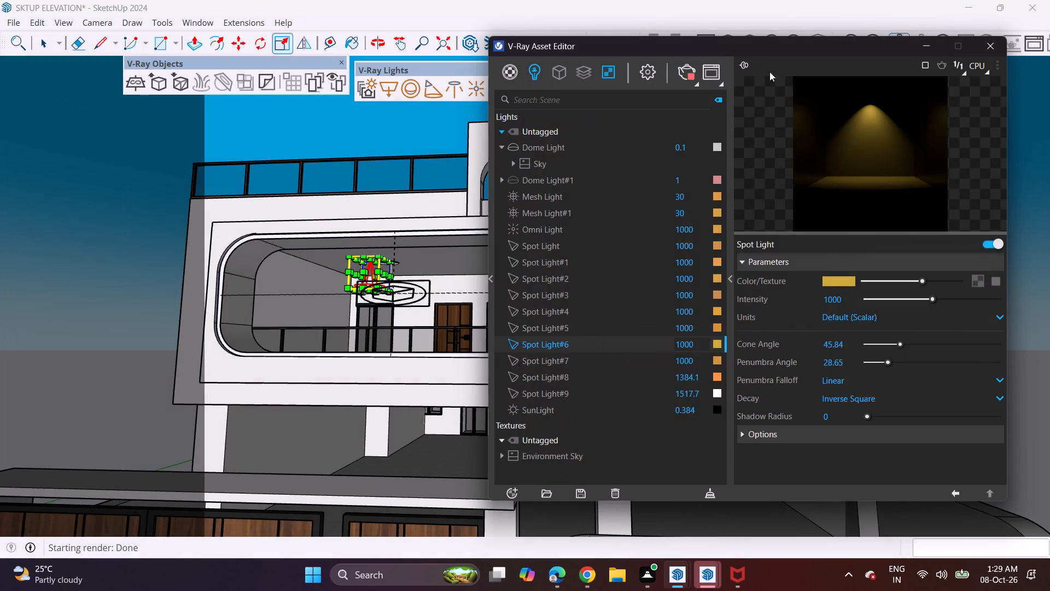
Add a V-Ray omni light at the framed balcony's left round ceiling fixture.
click(467, 83)
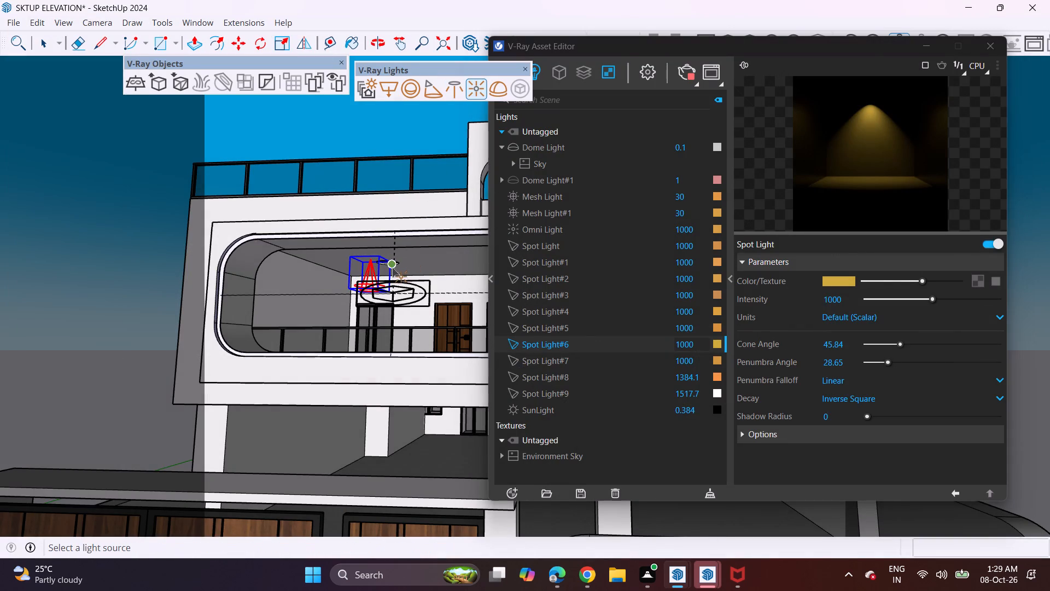
scroll(392, 268, up, 9)
click(393, 254)
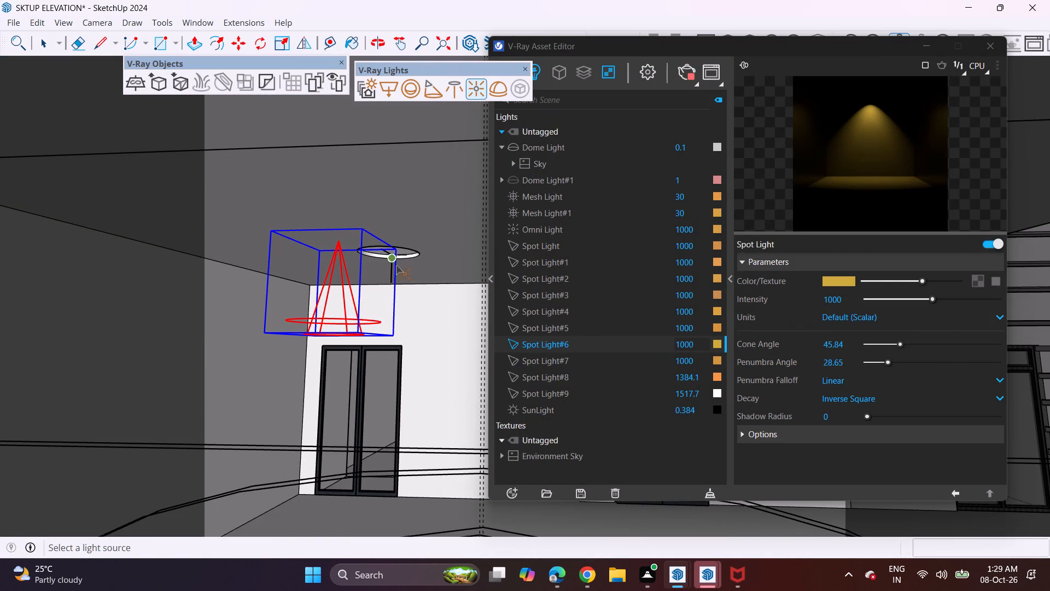
Add a V-Ray omni light at the framed balcony's right round ceiling fixture.
scroll(399, 284, down, 4)
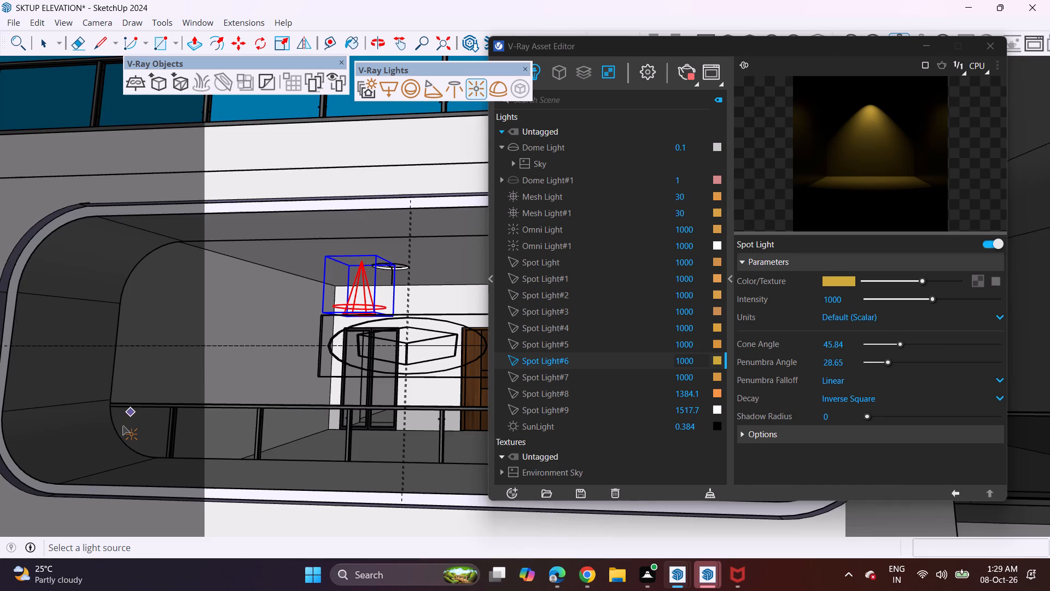
scroll(122, 425, down, 3)
middle_drag(162, 410, 0, 344)
middle_drag(229, 277, 340, 310)
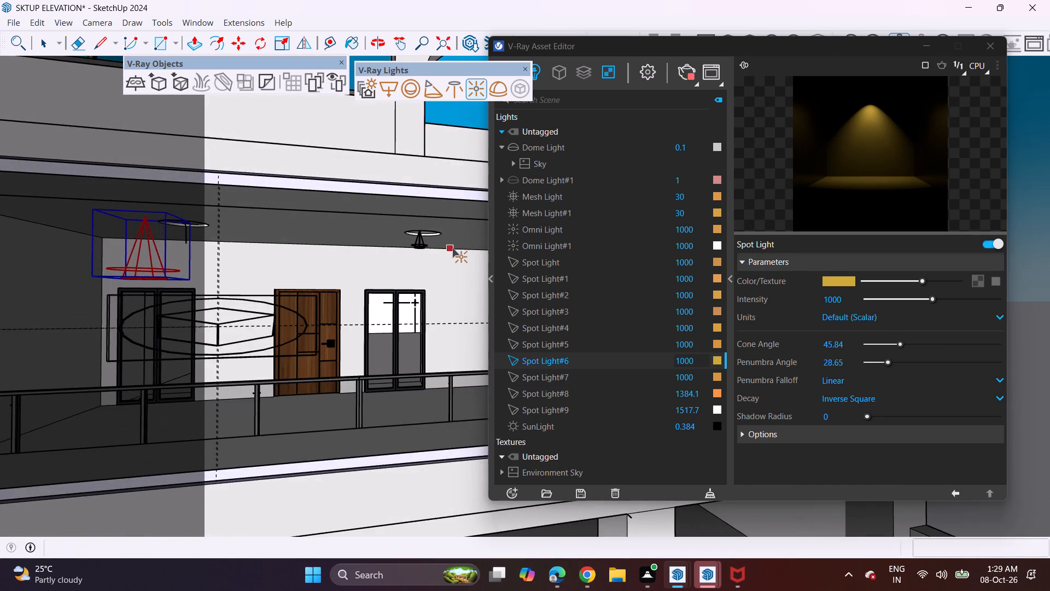
scroll(447, 248, up, 5)
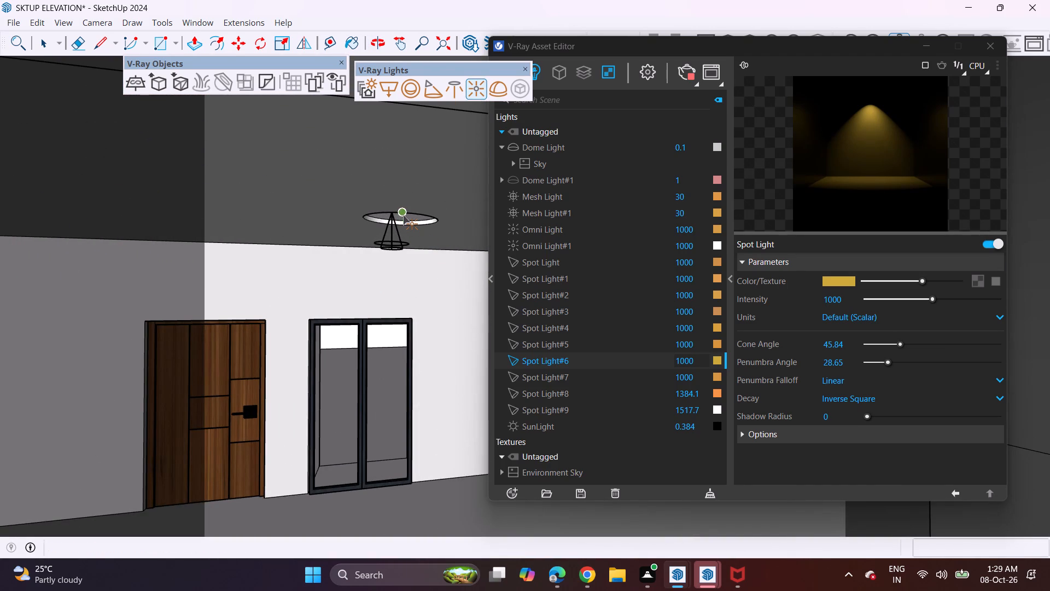
click(403, 215)
Render the framed balcony and adjoining open balcony in V-Ray to check the new omni lights.
scroll(420, 251, down, 7)
middle_drag(404, 260, 341, 250)
click(689, 71)
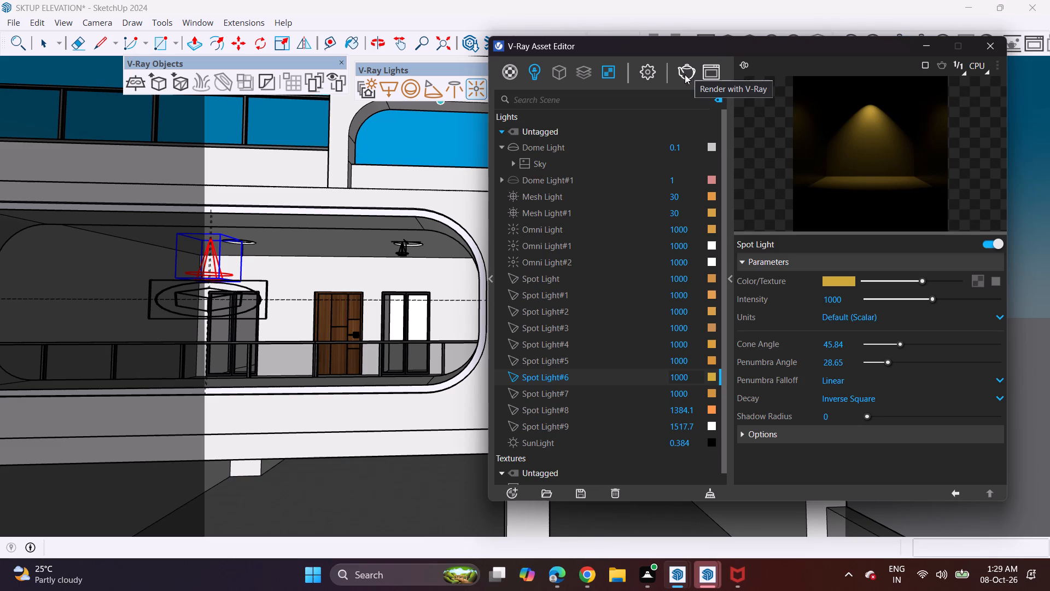
click(676, 79)
click(683, 77)
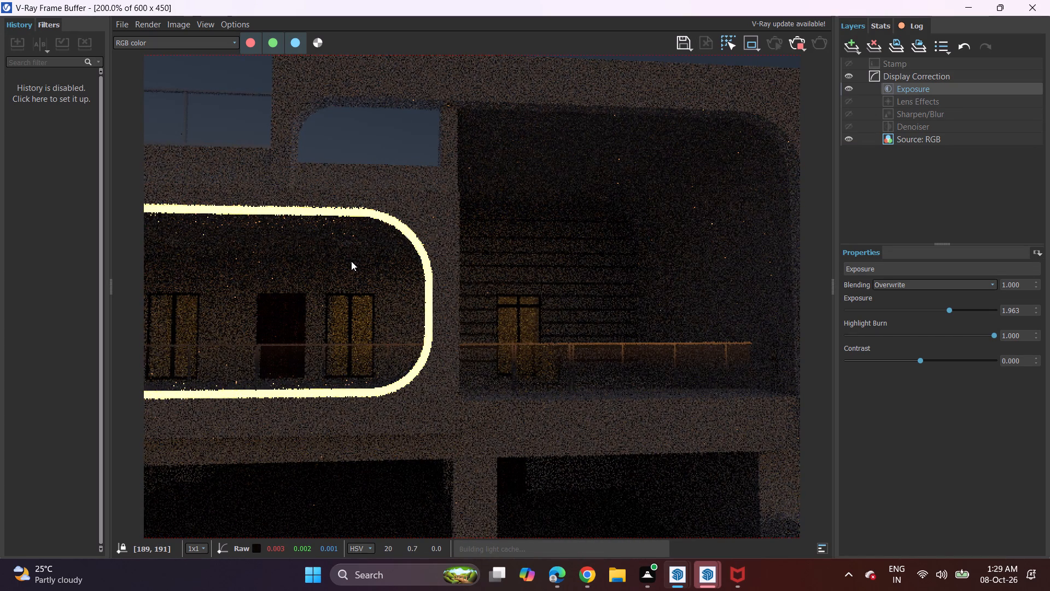
middle_drag(349, 271, 412, 190)
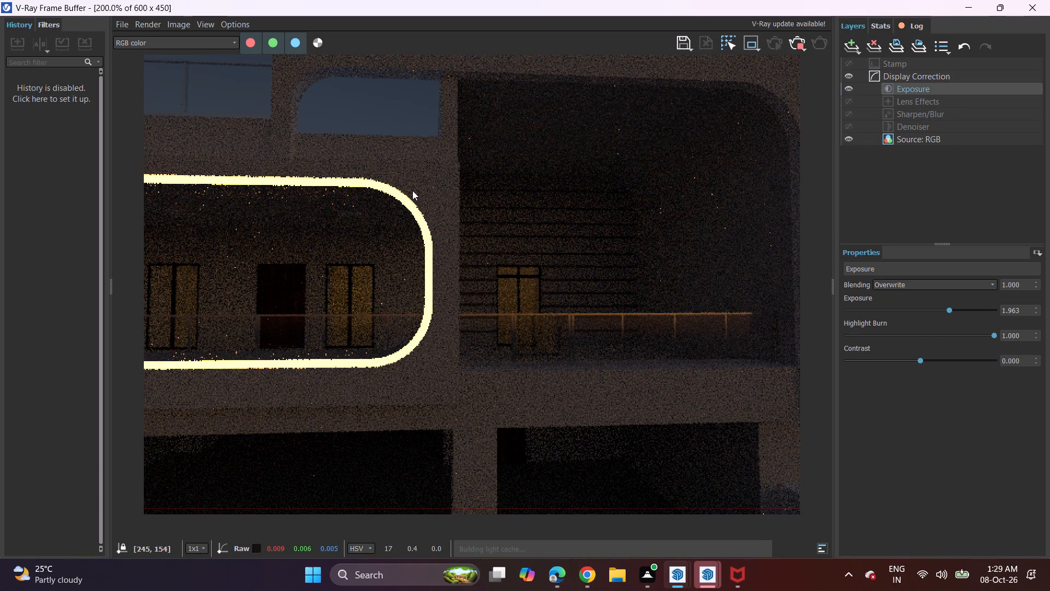
middle_drag(412, 190, 413, 190)
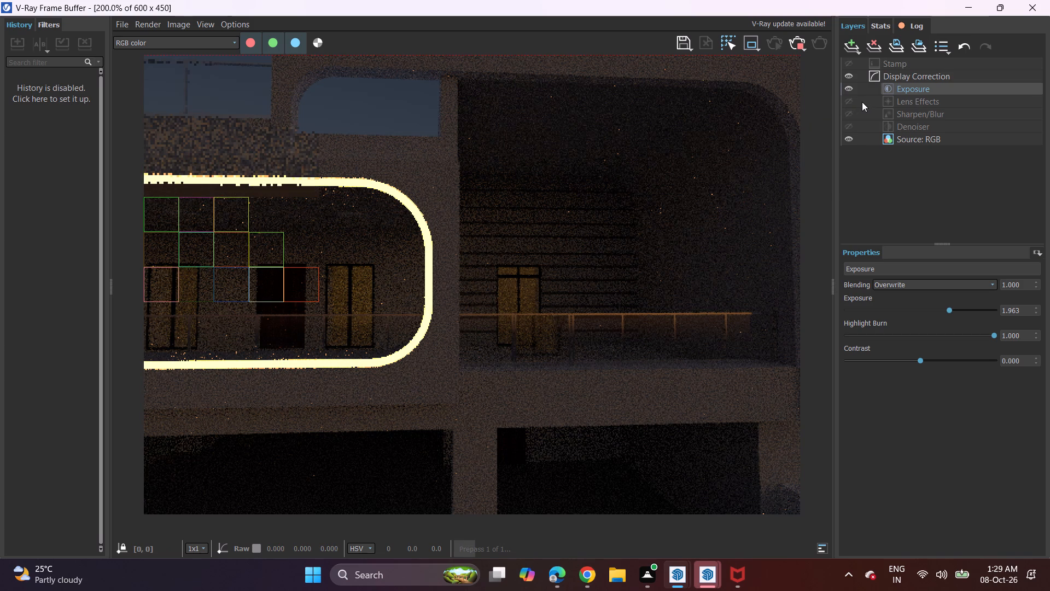
click(1023, 10)
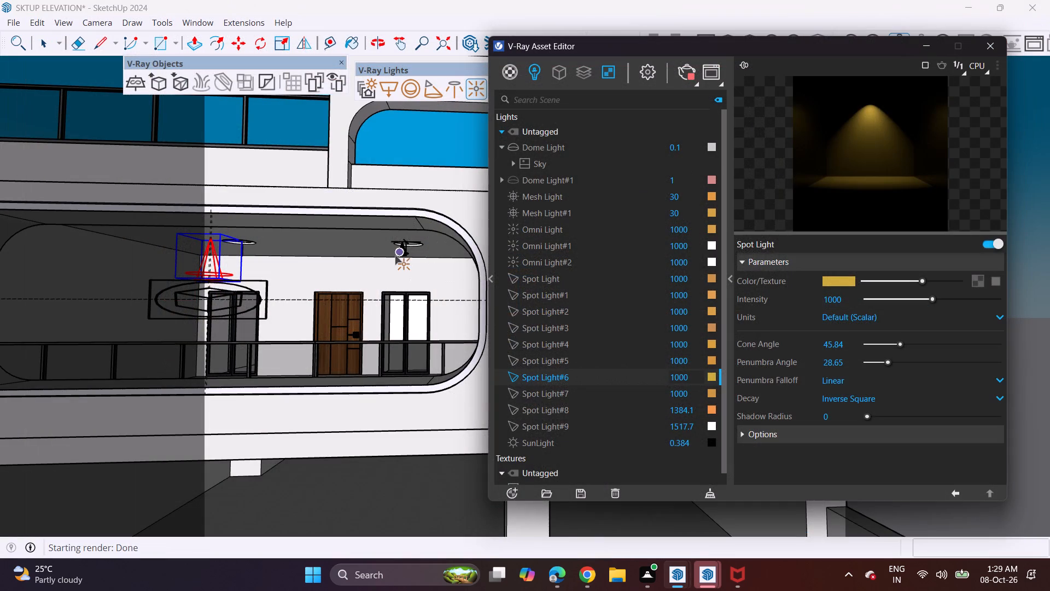
Add another V-Ray omni light lower down, just beneath the spot light at the framed balcony's right round fixture.
scroll(396, 254, up, 8)
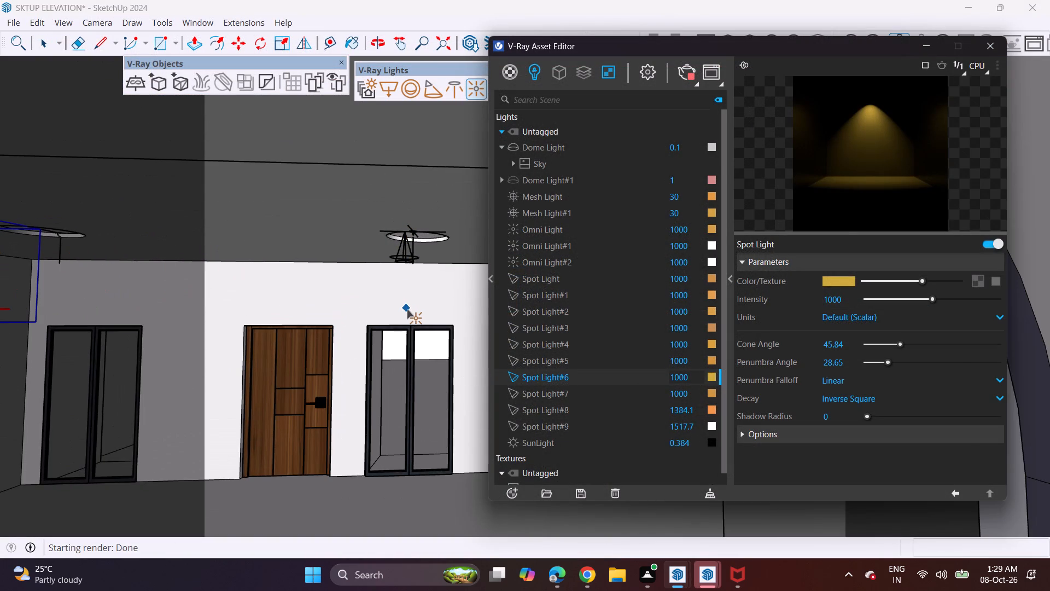
key(space)
key(Escape)
key(Escape)
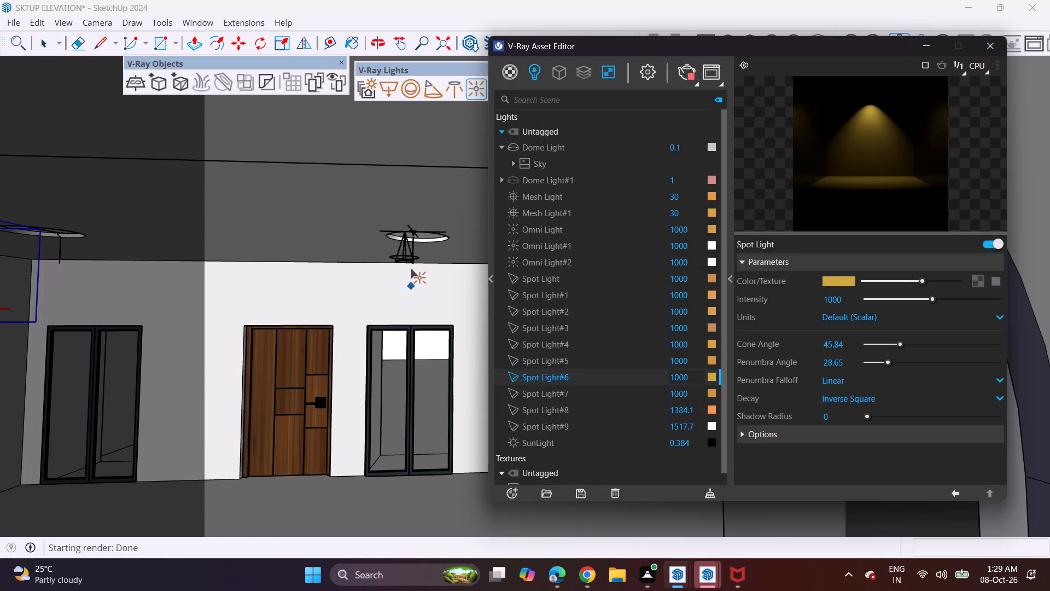
click(402, 262)
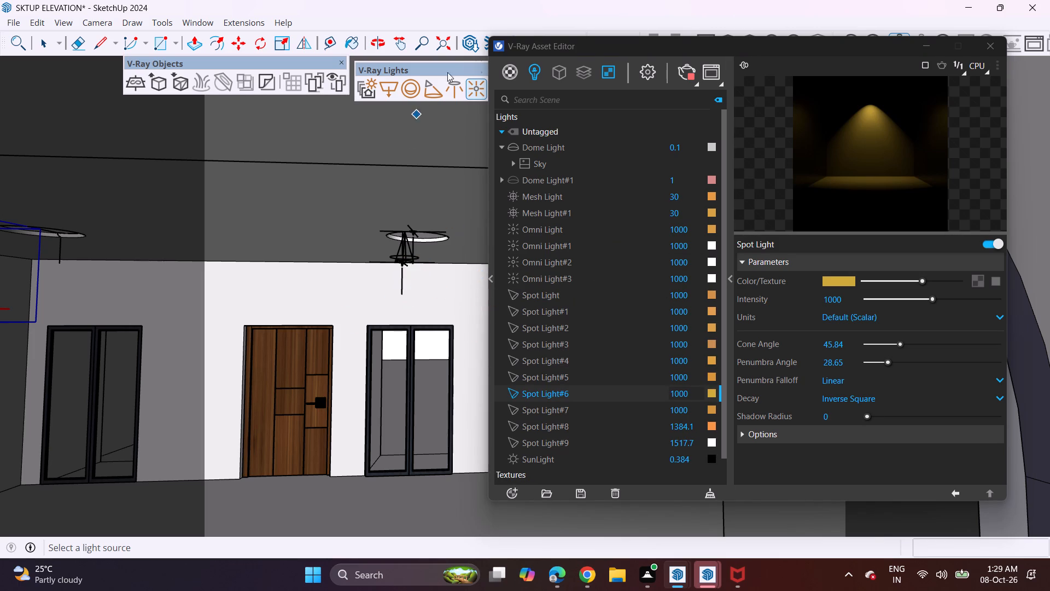
Render a close view of the framed balcony's right fixture in V-Ray to check the lowered omni light.
click(676, 76)
click(683, 76)
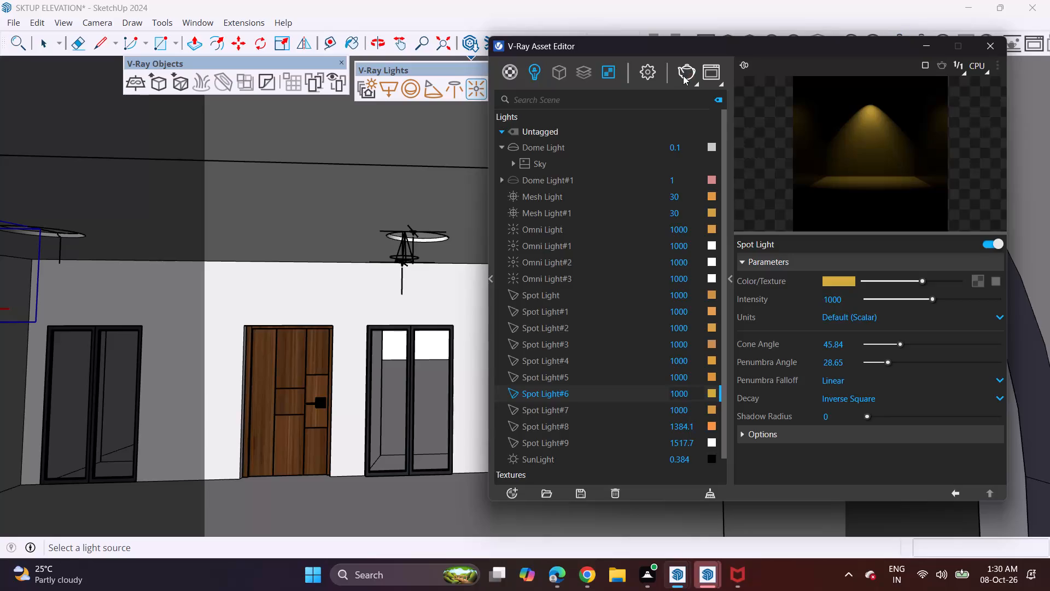
click(689, 74)
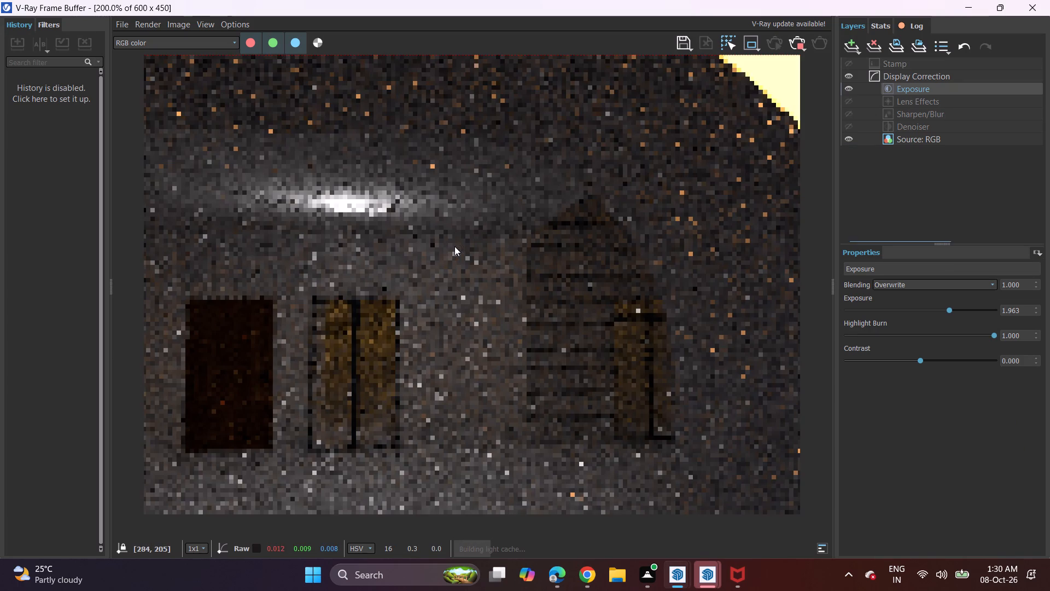
scroll(357, 260, down, 3)
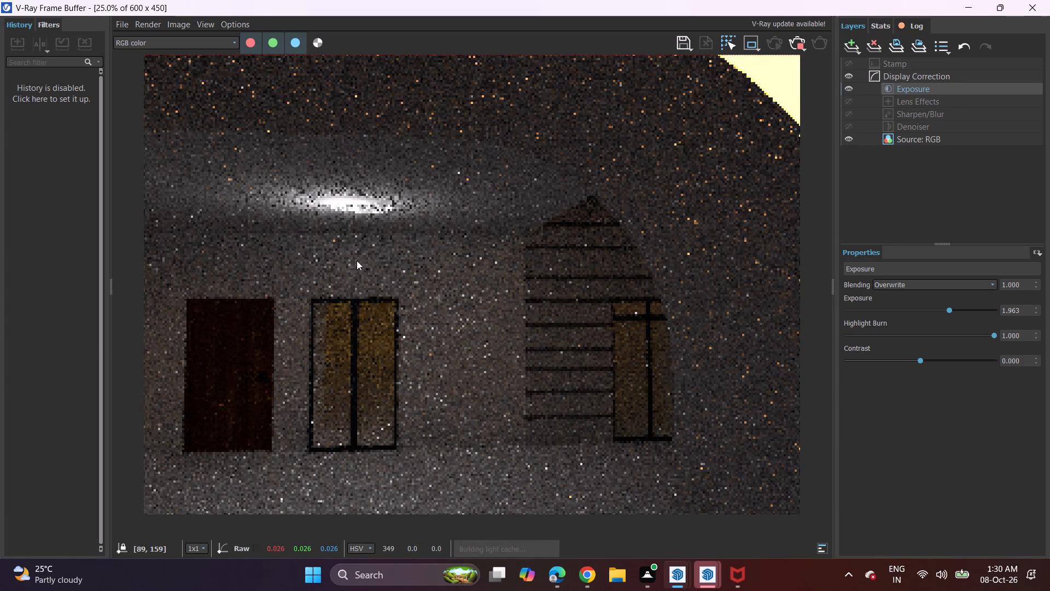
scroll(442, 264, up, 2)
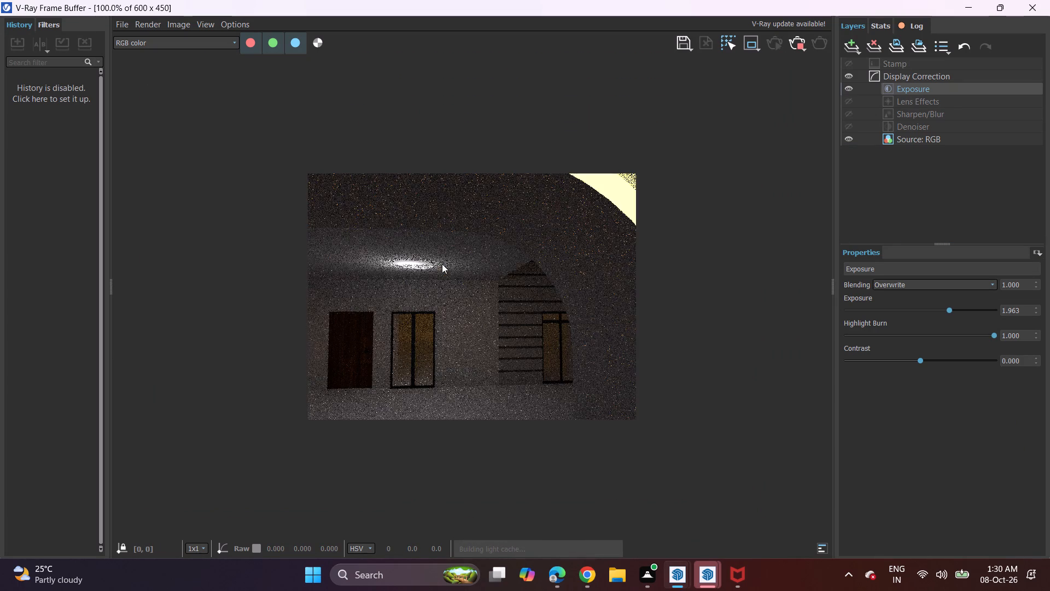
double_click(1029, 2)
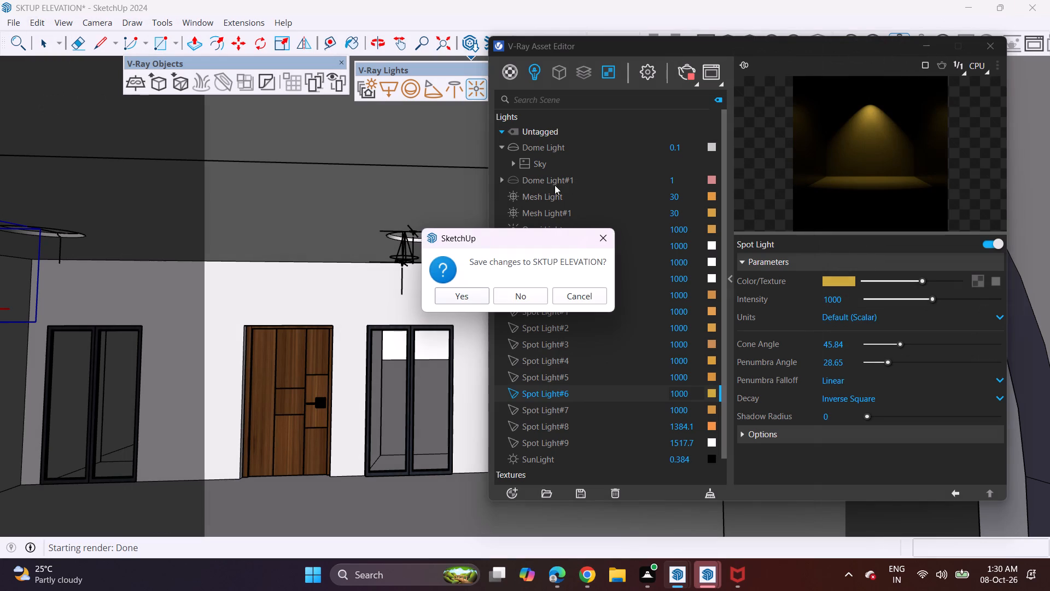
shift+middle_drag(244, 310, 337, 305)
click(597, 239)
Add another V-Ray omni light slightly below the framed balcony's left round ceiling fixture, undoing and repeating the first placement.
shift+middle_drag(276, 267, 326, 274)
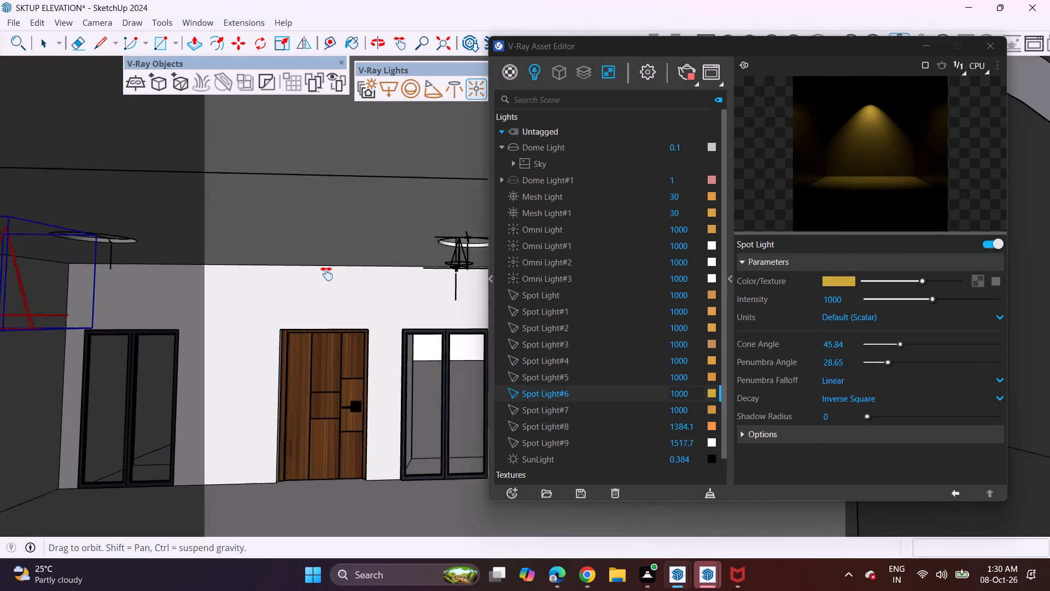
shift+middle_drag(326, 274, 477, 274)
click(342, 266)
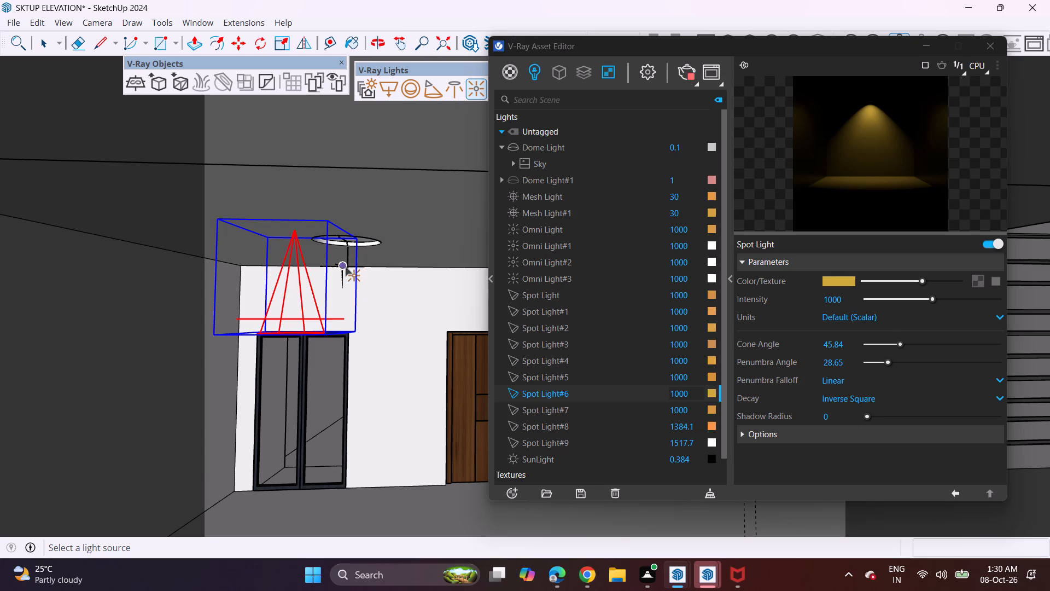
key(ctrl+z)
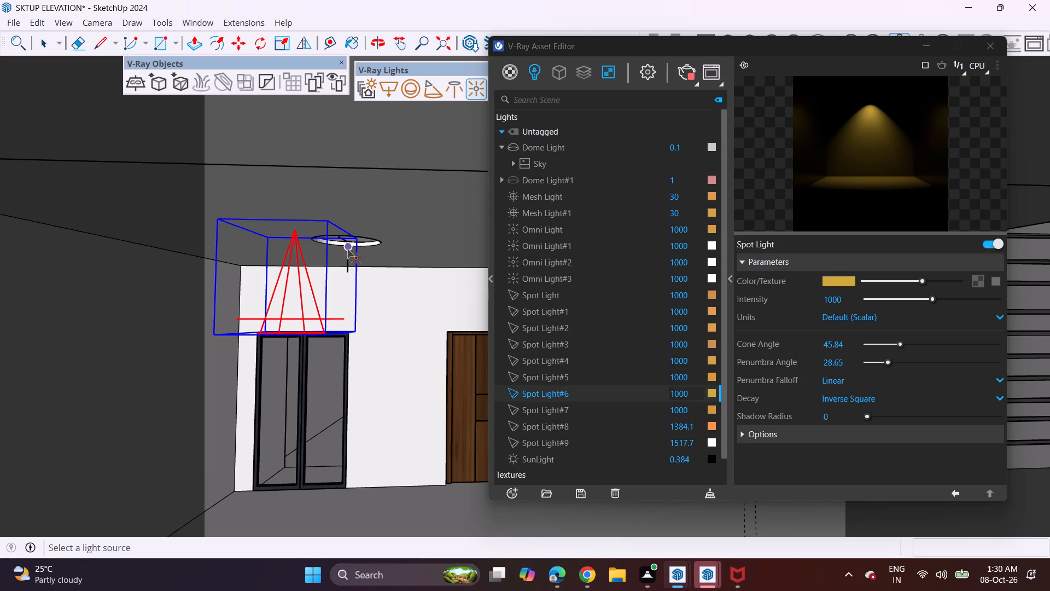
click(347, 258)
Add a V-Ray omni light at the base of the ceiling spot light over the open balcony with the slatted wall.
scroll(344, 300, down, 4)
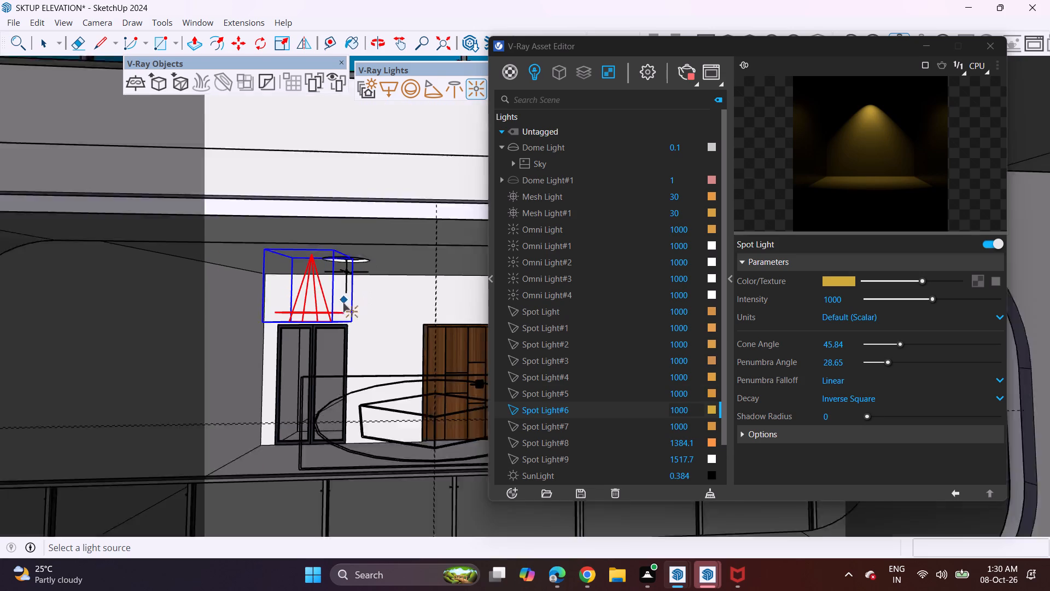
shift+middle_drag(390, 321, 152, 289)
scroll(143, 306, down, 4)
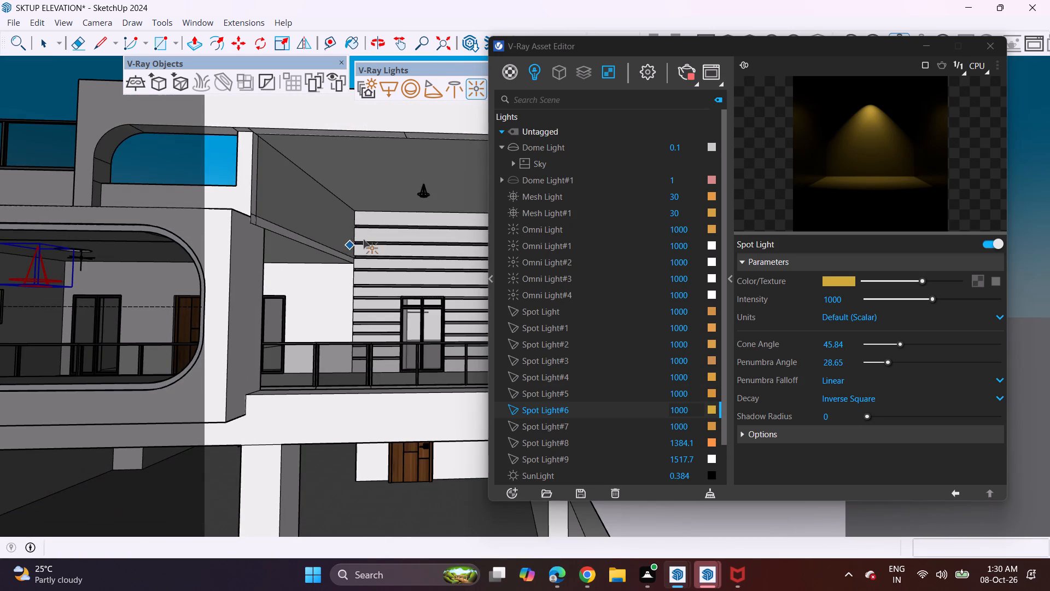
click(425, 199)
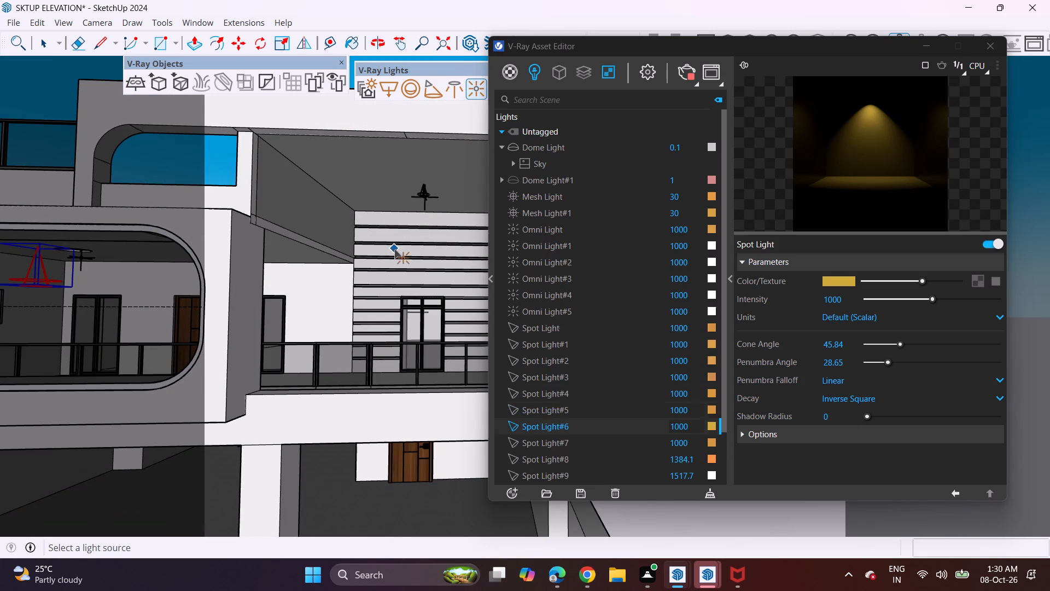
Add a V-Ray omni light beneath each of the three ground-floor porch ceiling fixtures behind the gate.
middle_drag(329, 413, 482, 226)
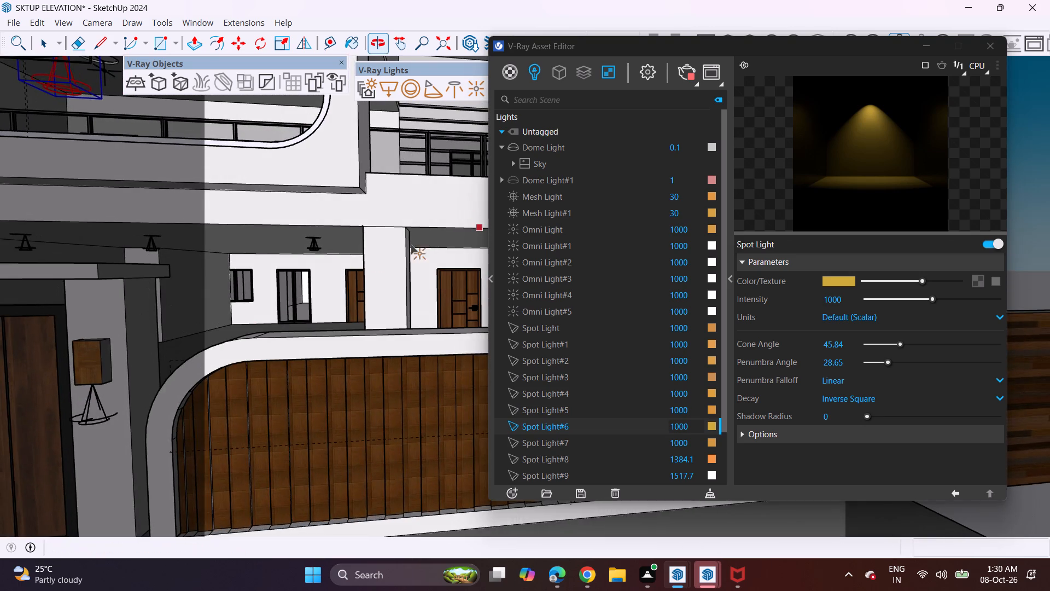
scroll(305, 260, up, 4)
click(329, 234)
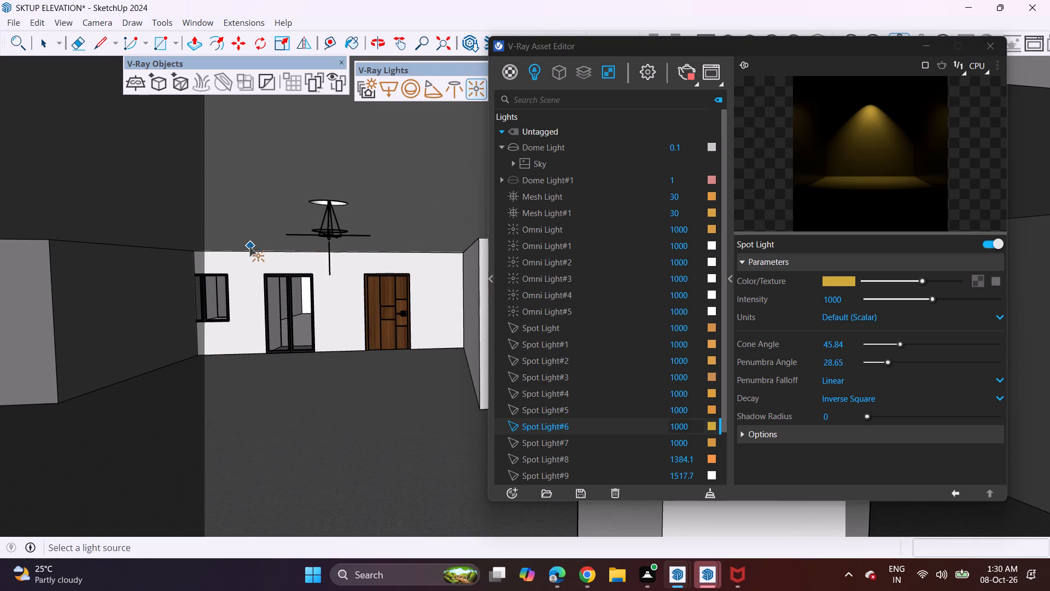
shift+middle_drag(249, 247, 496, 252)
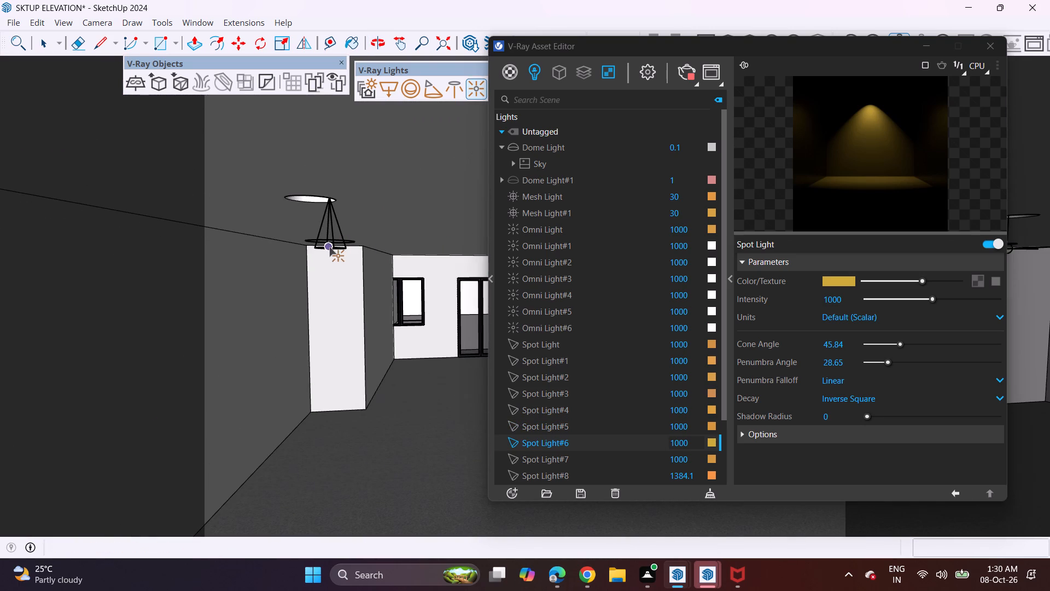
click(329, 247)
shift+middle_drag(390, 251, 193, 196)
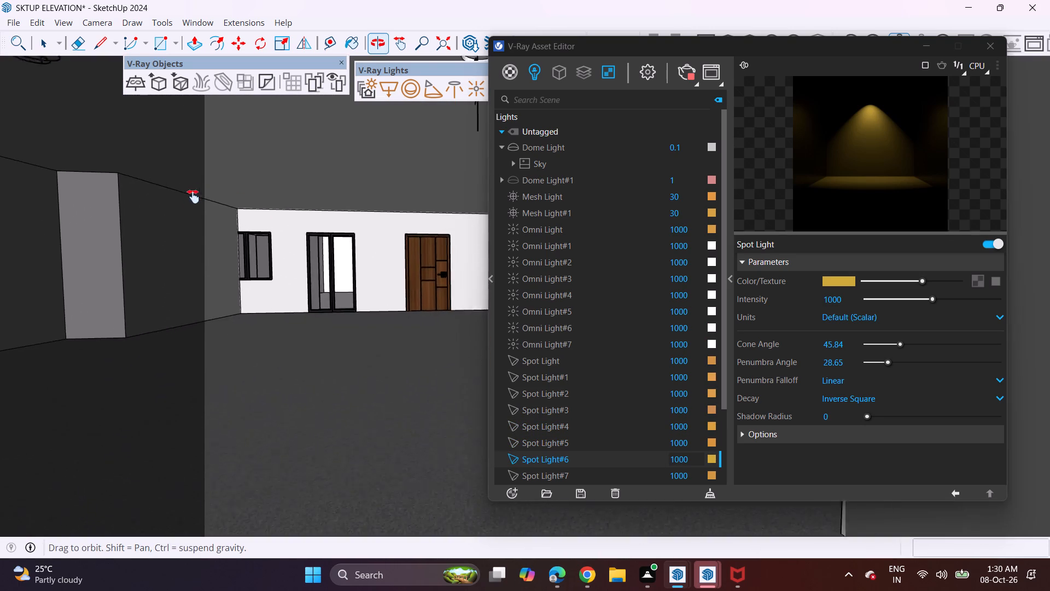
shift+middle_drag(193, 196, 162, 234)
shift+middle_drag(329, 211, 480, 211)
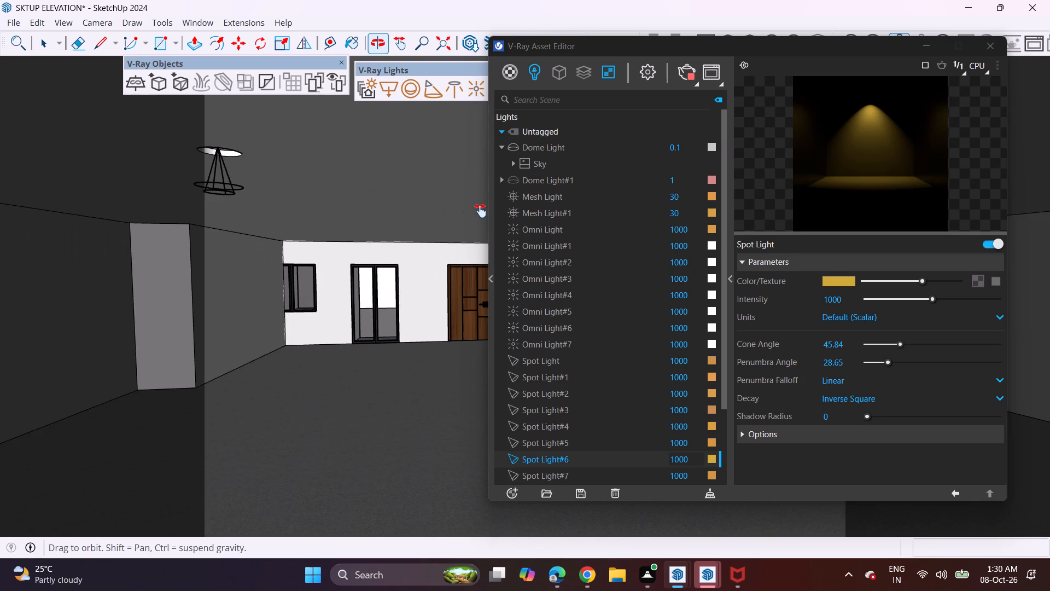
shift+middle_drag(480, 211, 541, 205)
click(346, 179)
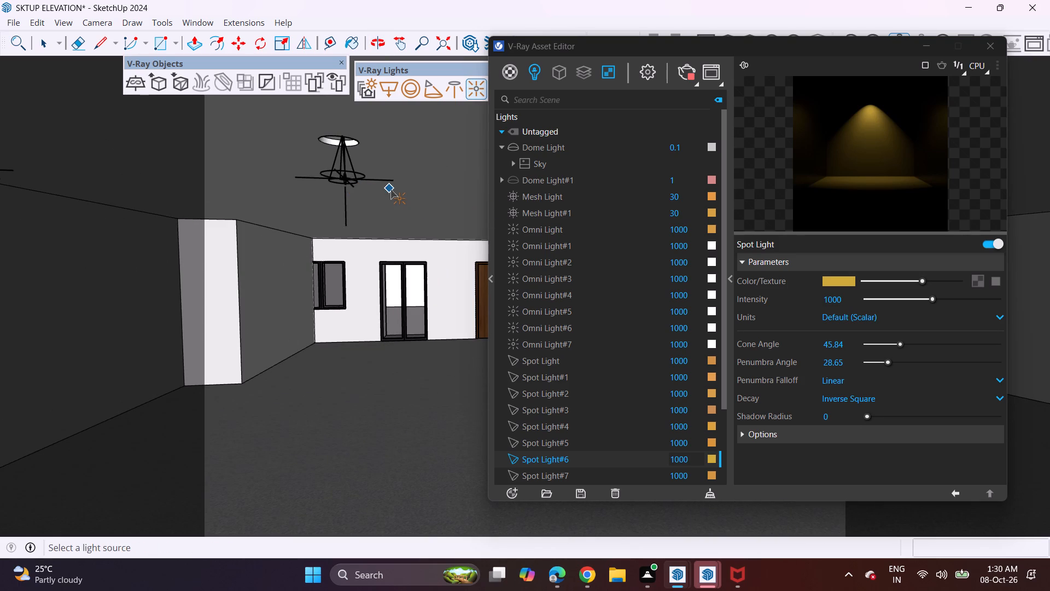
Add a V-Ray omni light beneath the ground-floor ceiling spot light in front of the wooden door on the porch's right side.
shift+middle_drag(390, 189, 105, 204)
scroll(260, 227, down, 4)
middle_drag(320, 238, 305, 252)
shift+middle_drag(408, 256, 52, 270)
click(418, 236)
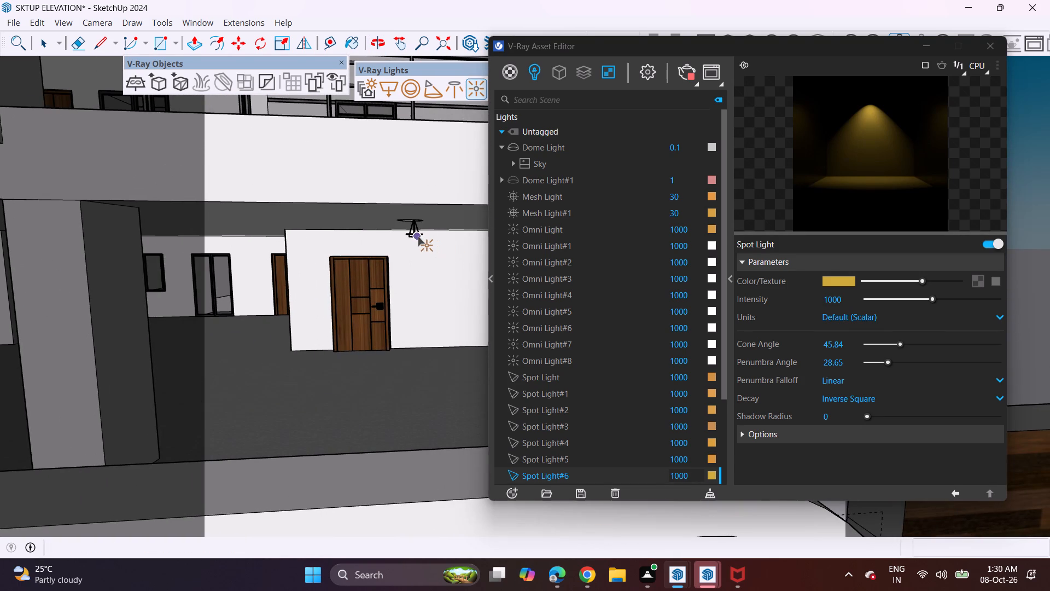
Add a second V-Ray omni light at the ceiling spot light over the open balcony with the slatted wall.
shift+middle_drag(410, 185, 343, 480)
shift+middle_drag(347, 130, 366, 272)
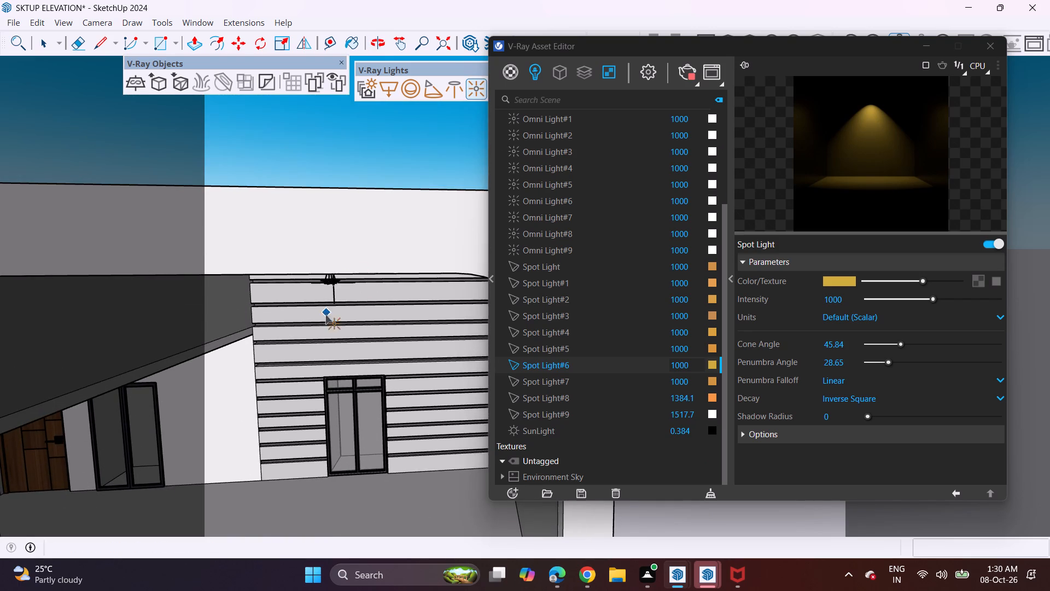
middle_drag(328, 285, 339, 231)
click(339, 258)
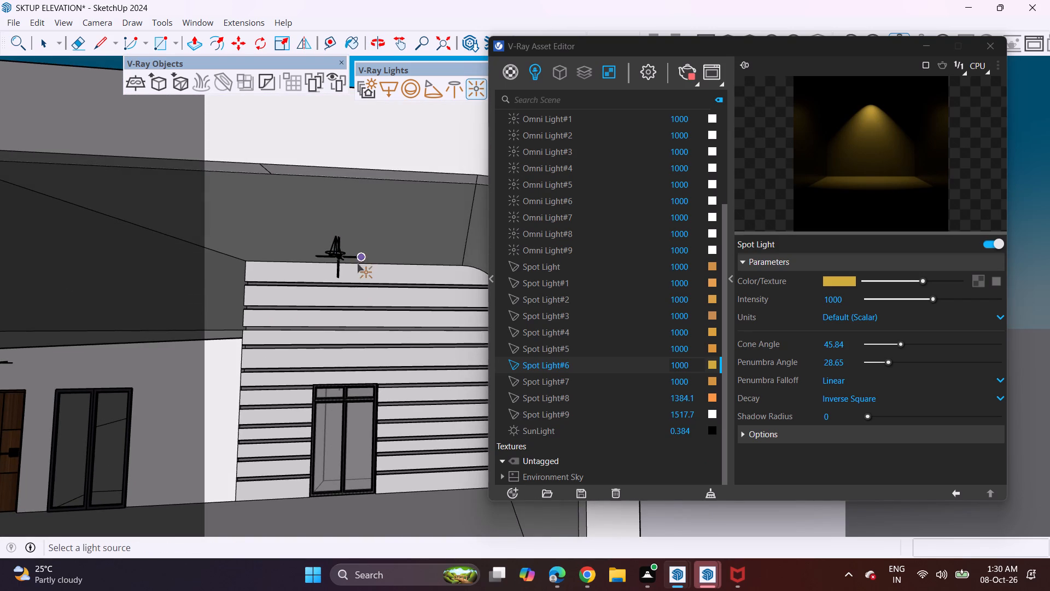
Set the colour of Omni Light#1 to warm golden orange, RGB about 0.87, 0.646, 0.251.
scroll(354, 265, down, 3)
scroll(277, 334, down, 6)
middle_drag(241, 382, 359, 325)
scroll(363, 323, down, 1)
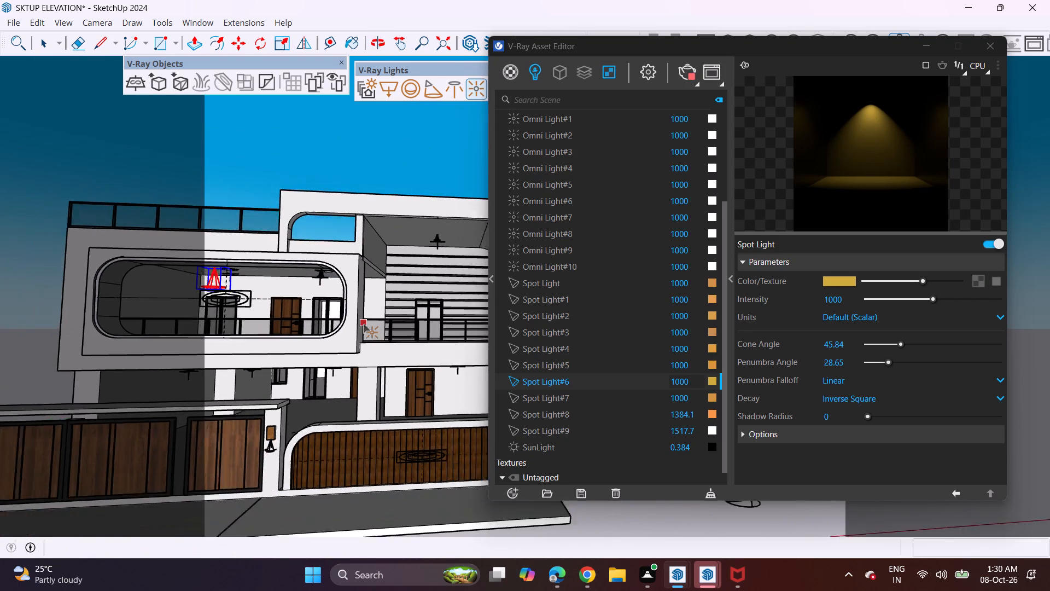
scroll(363, 323, down, 1)
middle_drag(381, 312, 374, 314)
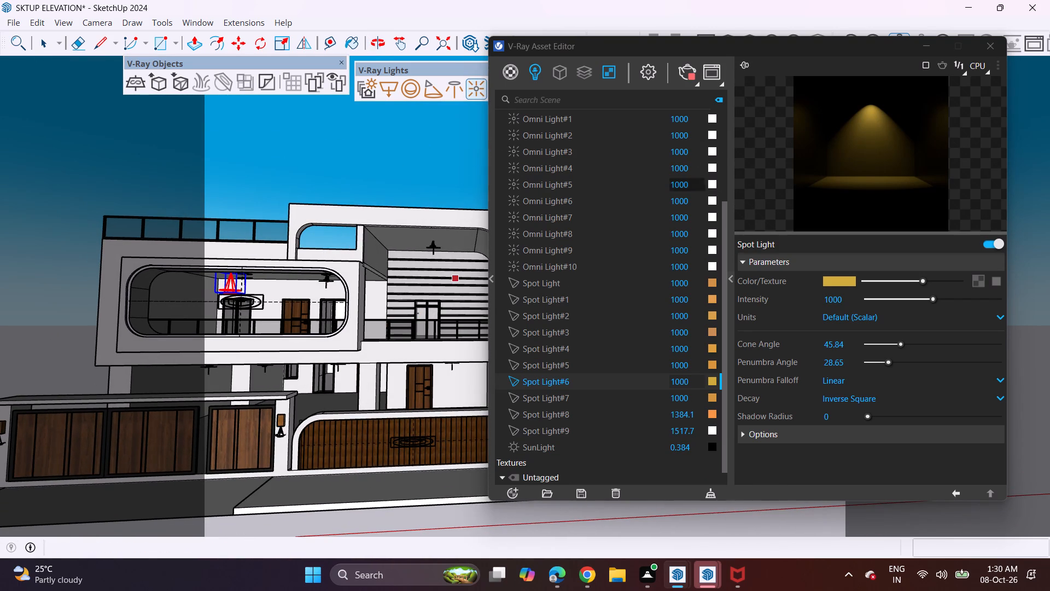
click(709, 119)
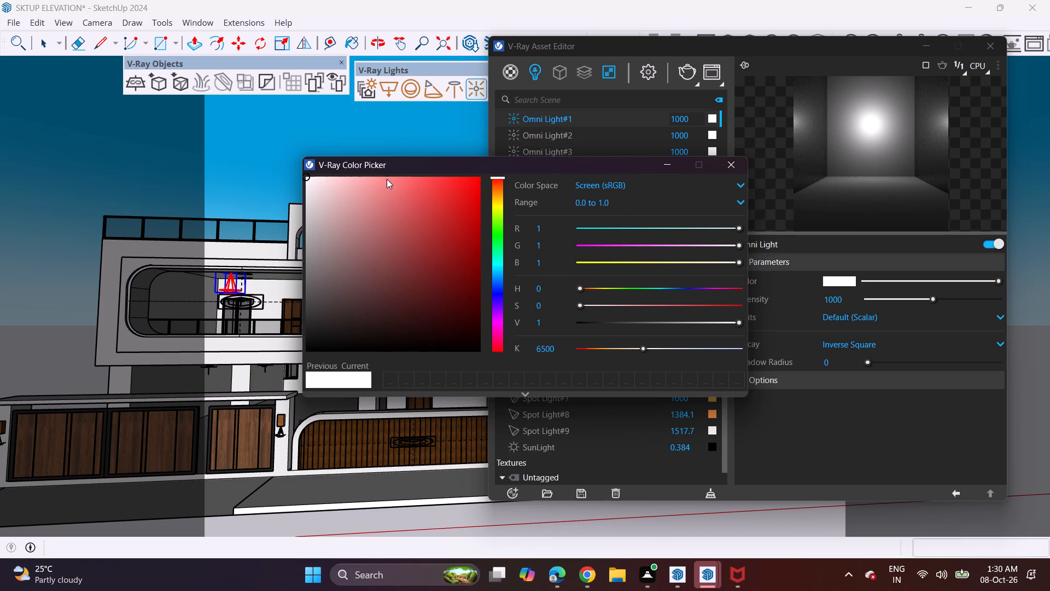
click(496, 206)
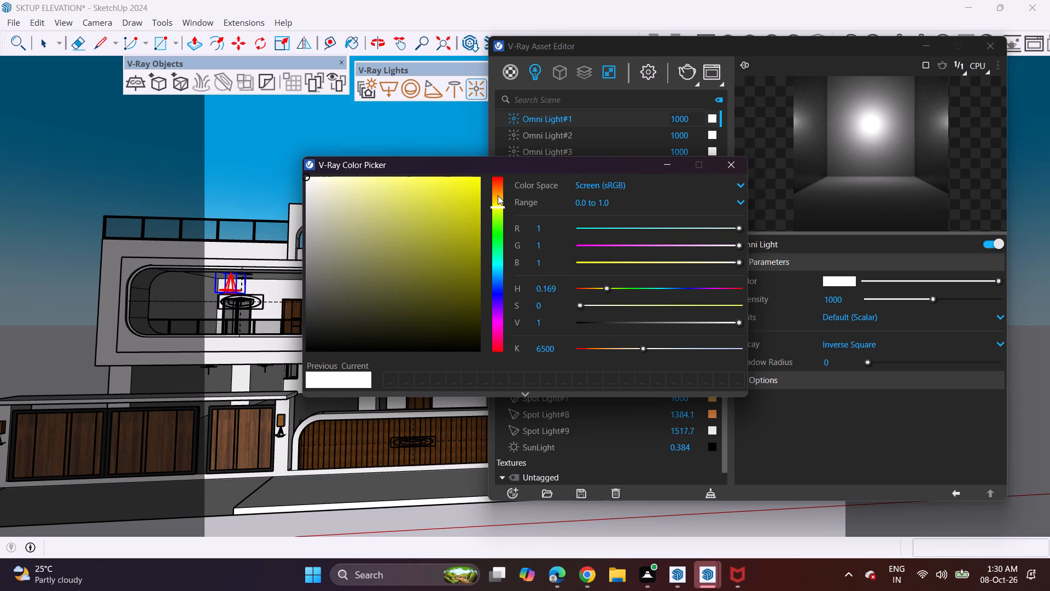
click(498, 195)
click(430, 200)
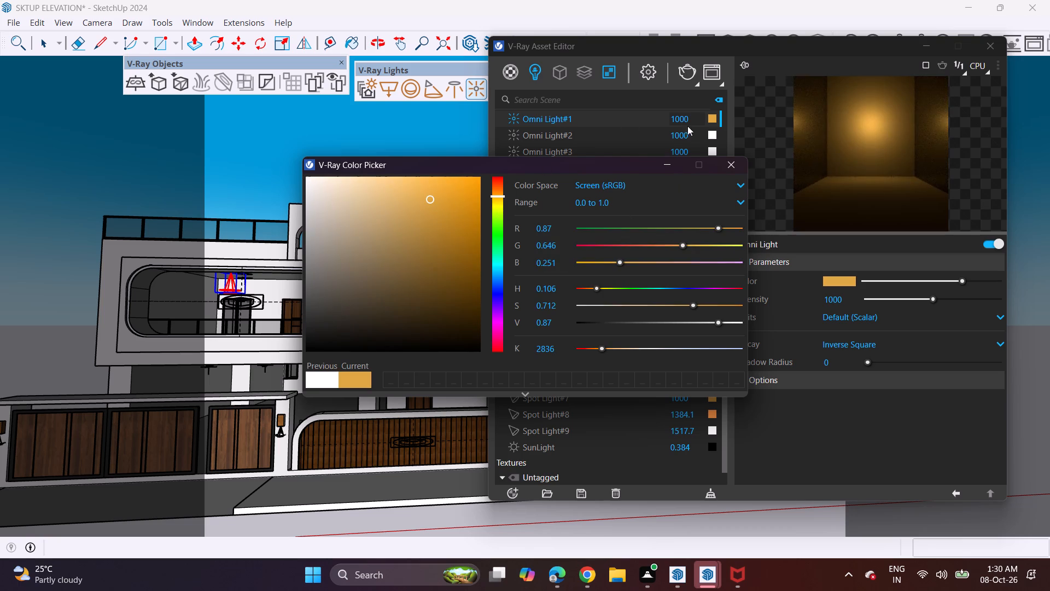
Set the colour of Omni Light#2 to a warm orange with a hue of about 0.102.
click(711, 137)
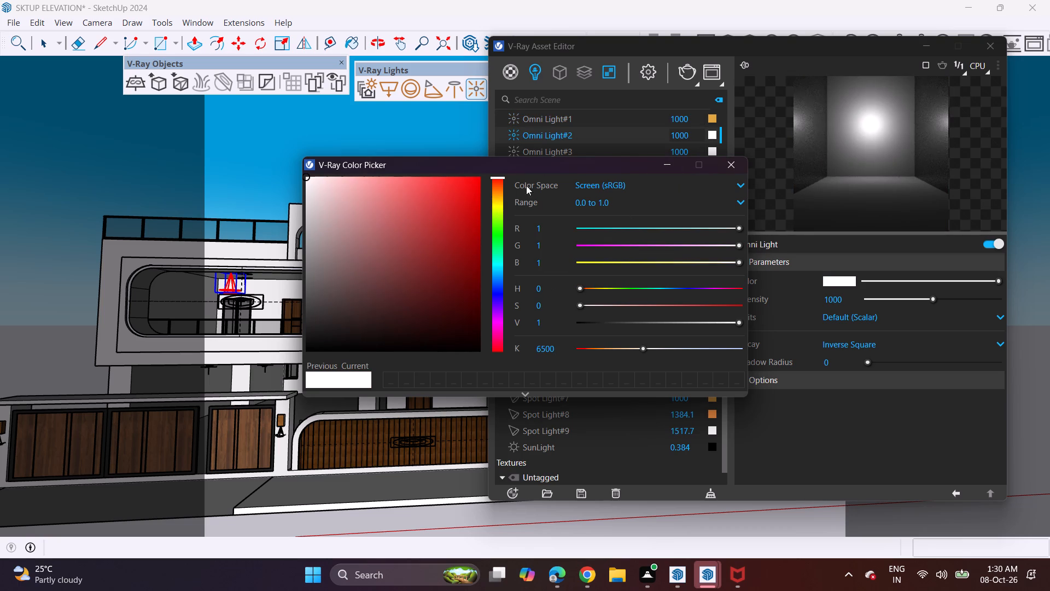
click(499, 195)
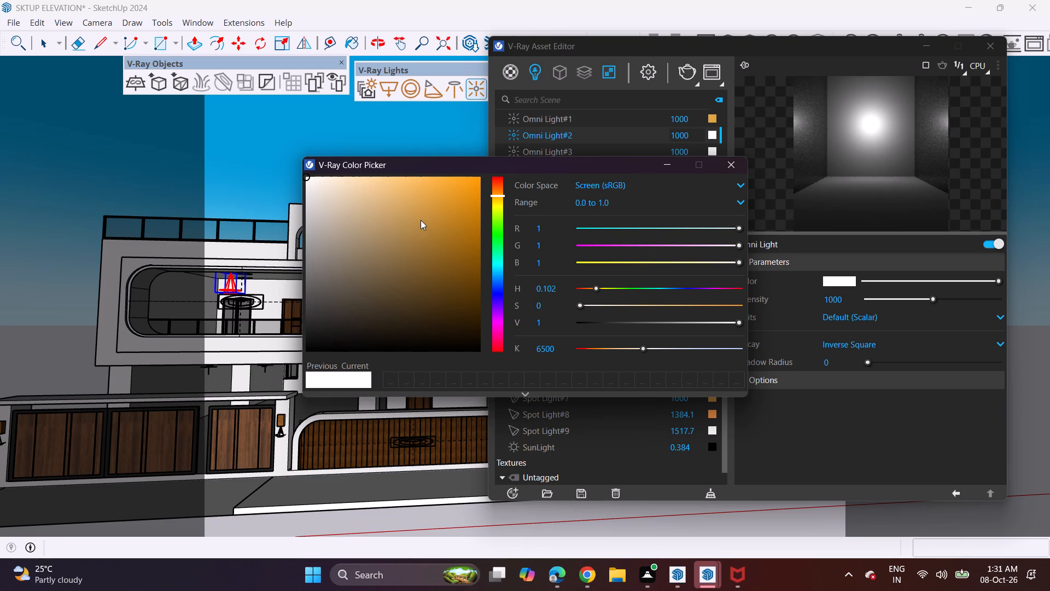
click(431, 209)
Set the colour of Omni Light#3 to a warm orange with a hue of about 0.098.
click(709, 149)
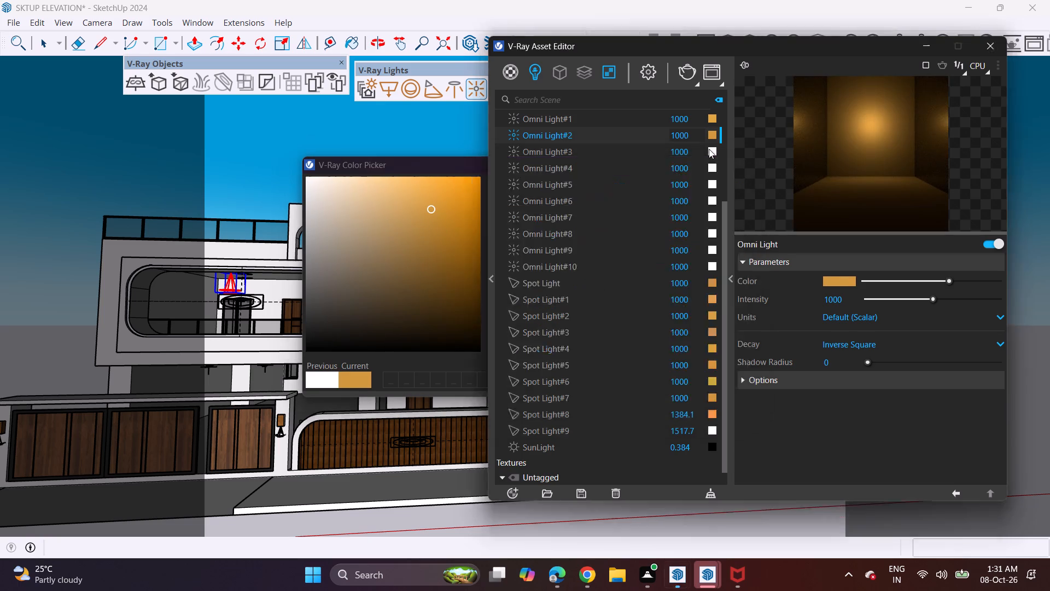
click(497, 196)
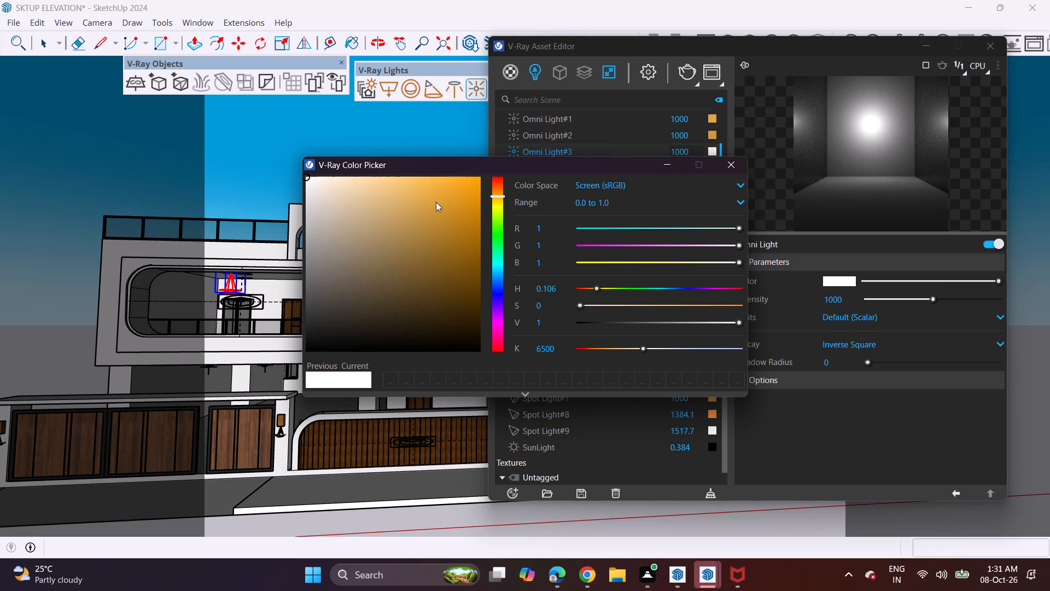
click(494, 194)
click(423, 209)
click(718, 168)
Set the colour of Omni Light#4 to a warm golden orange similar to the preceding omni lights.
click(709, 172)
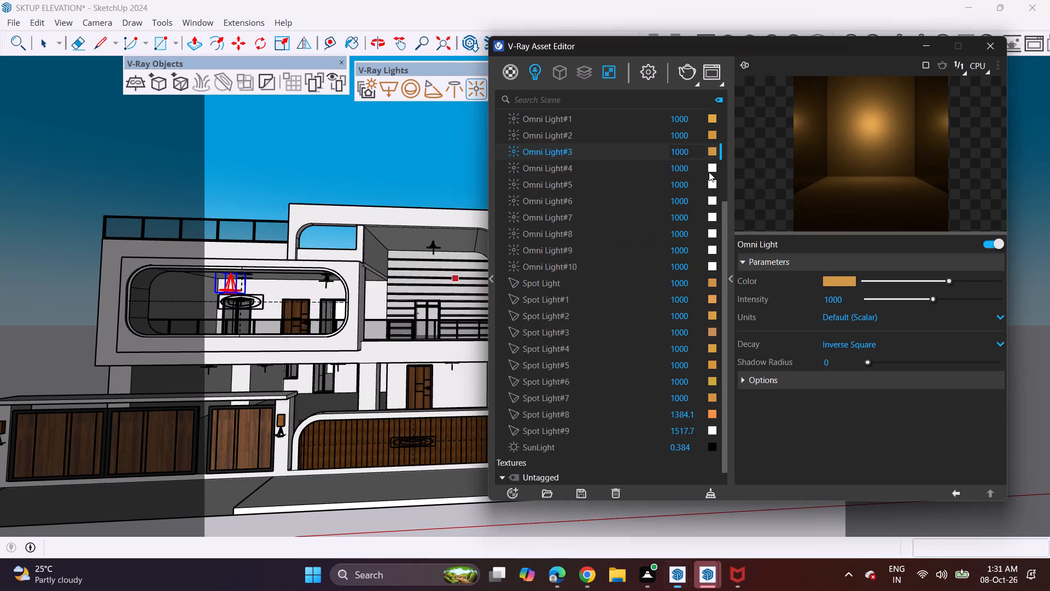
click(498, 201)
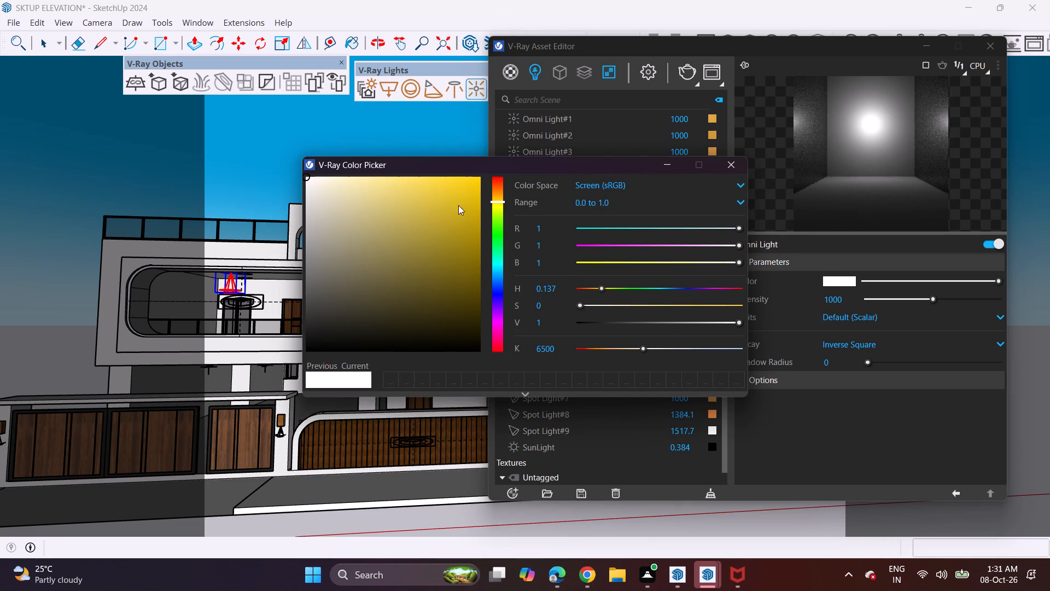
click(494, 195)
click(430, 201)
click(730, 159)
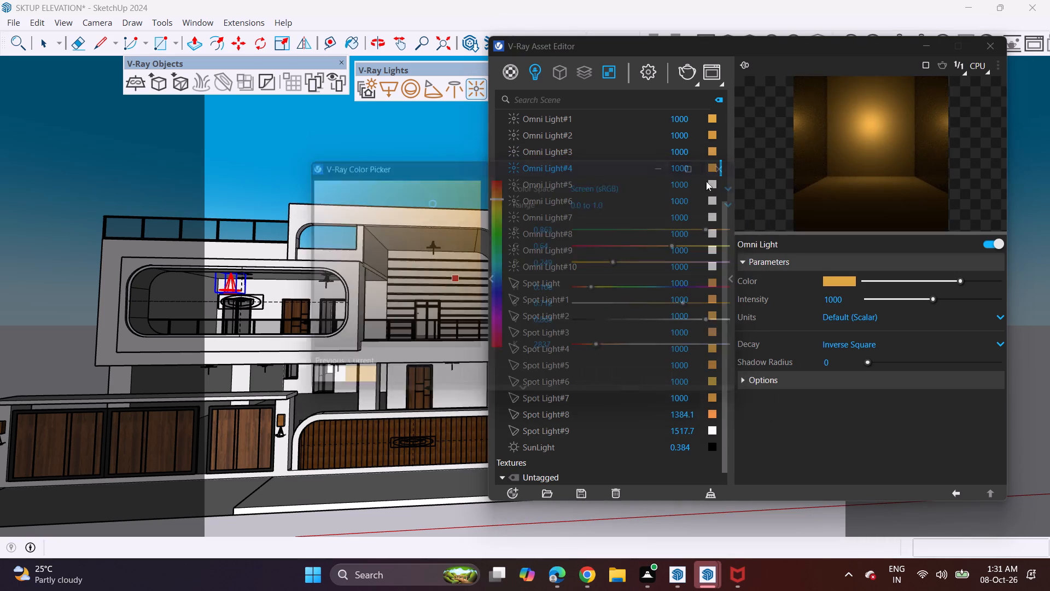
Set the colour of Omni Light#5 to a deeper orange, RGB about 0.839, 0.541, 0.15.
click(712, 183)
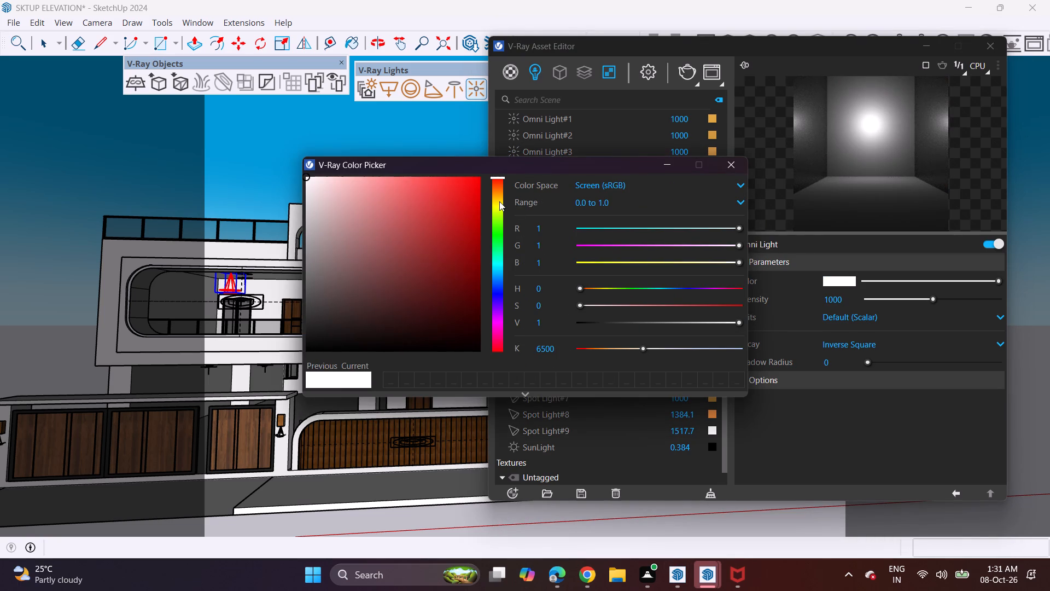
click(499, 201)
click(495, 194)
click(450, 205)
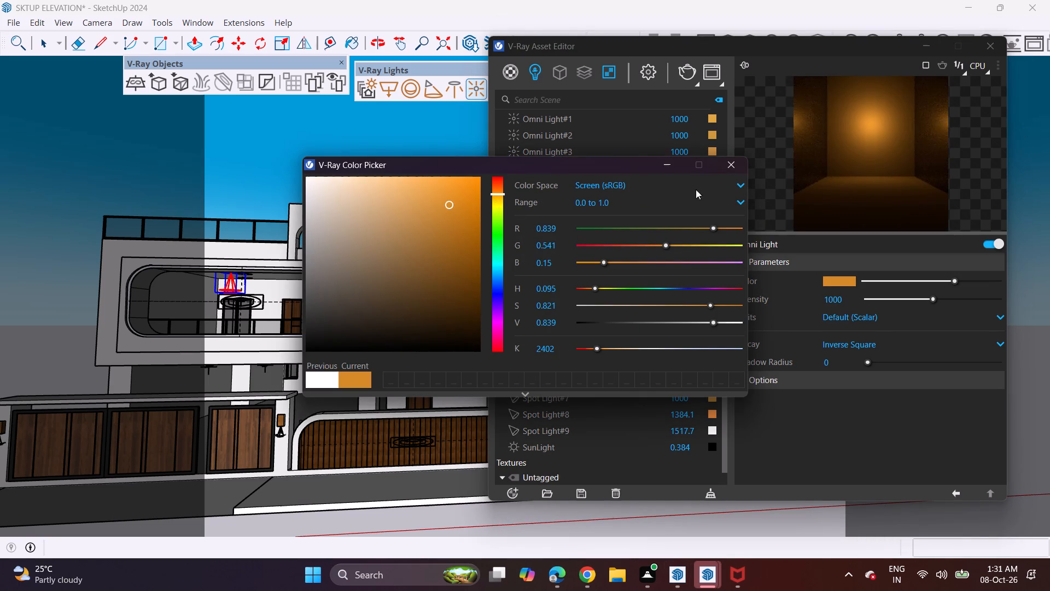
click(724, 170)
Set the colour of Omni Light#6 to golden orange, RGB about 0.847, 0.596, 0.155.
click(713, 201)
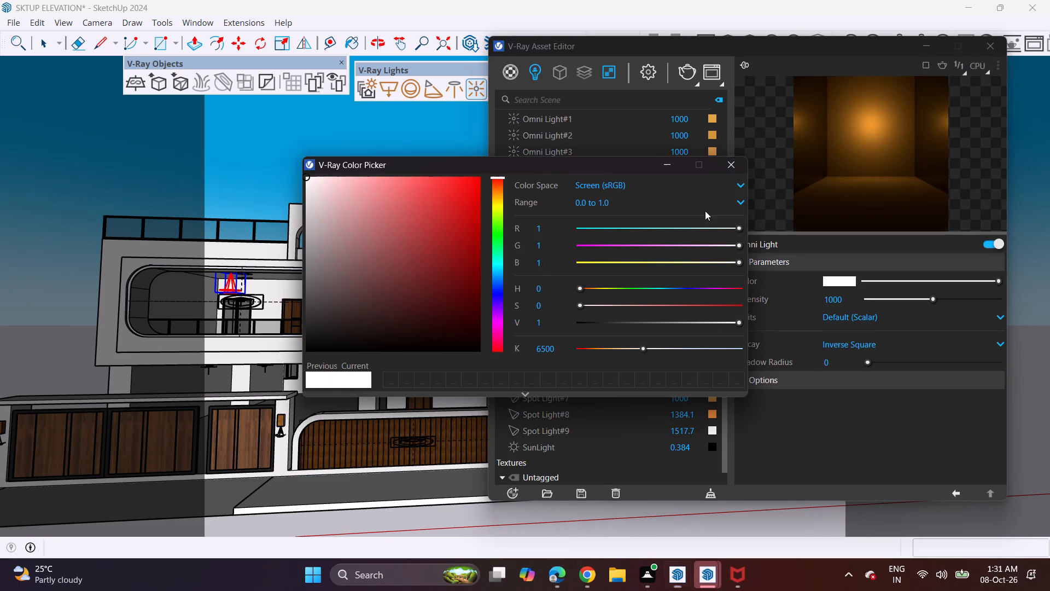
click(499, 196)
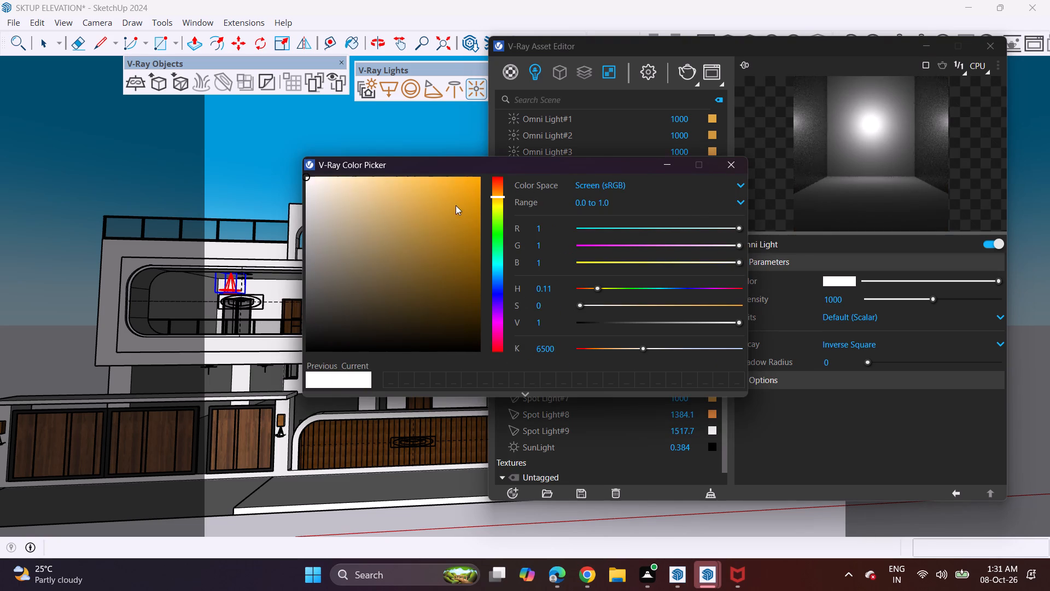
click(498, 189)
click(448, 203)
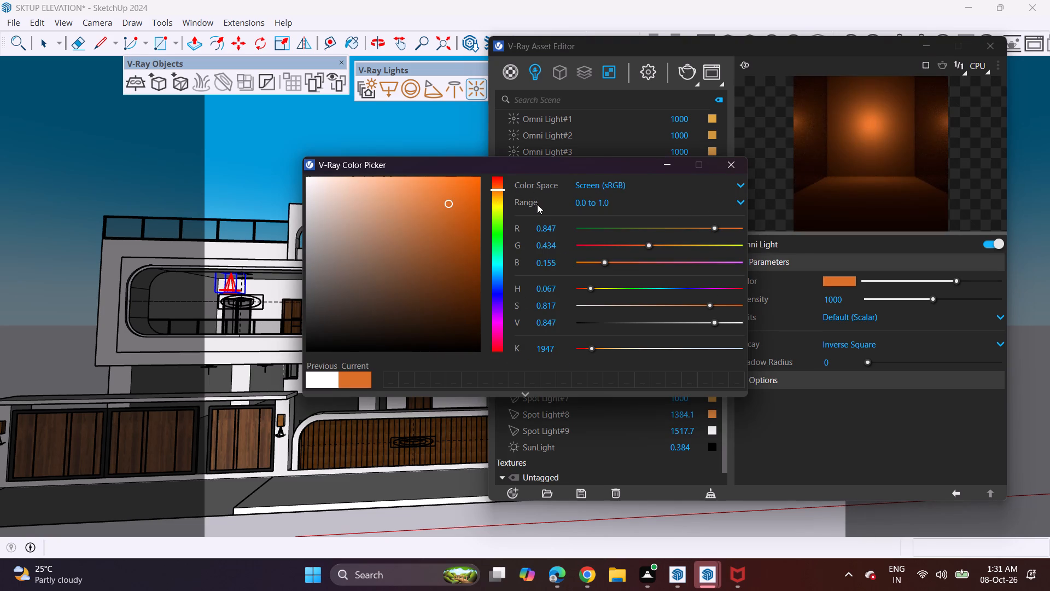
click(497, 196)
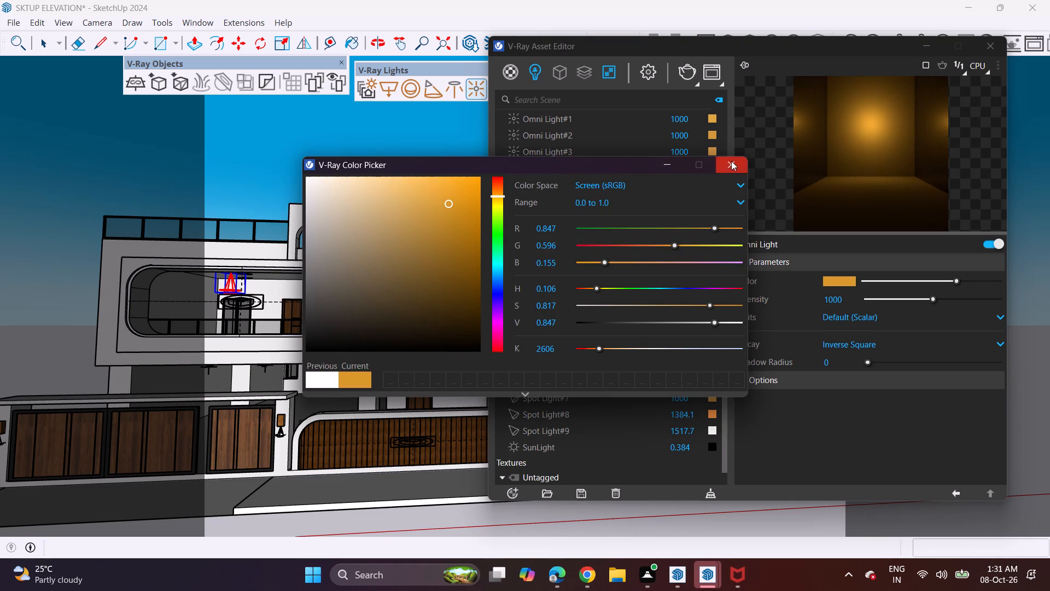
click(731, 161)
Set the colour of Omni Light#7 to a warm orange with a hue of about 0.091.
click(711, 213)
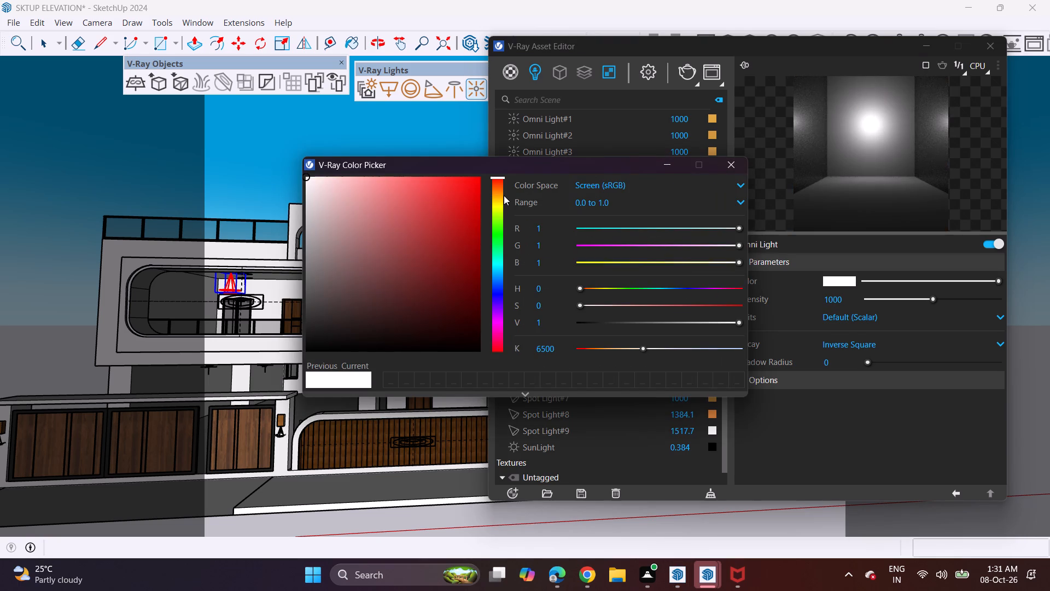
click(500, 198)
click(500, 193)
click(441, 200)
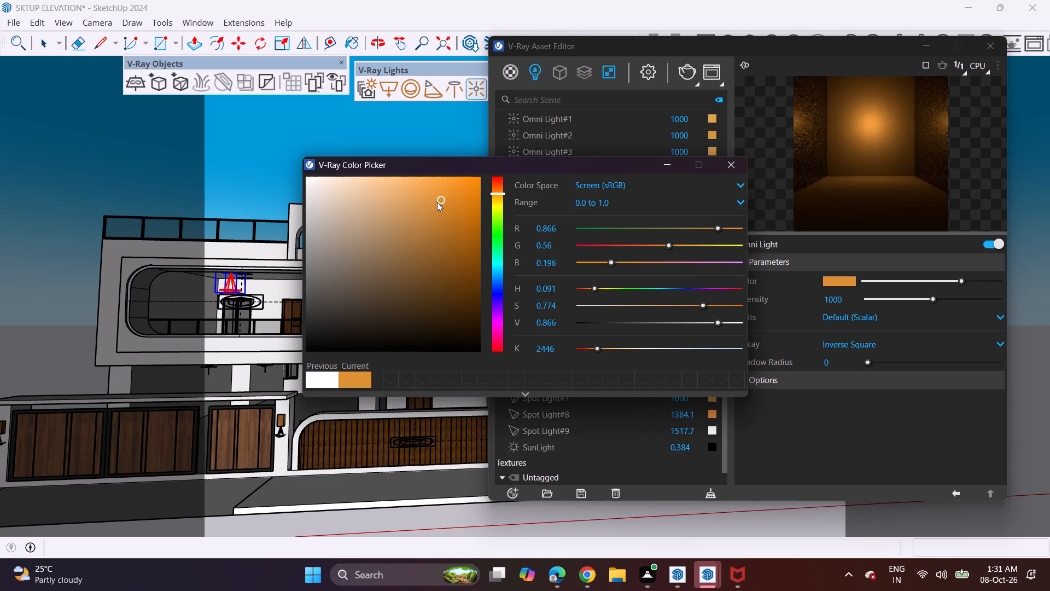
click(433, 204)
click(733, 170)
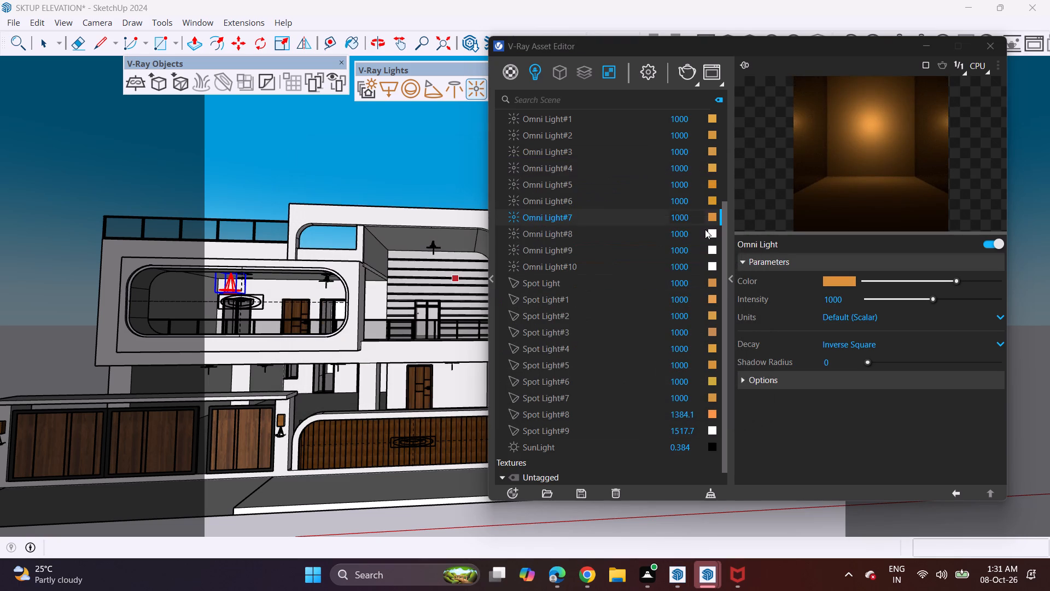
Set the colour of Omni Light#8 to golden orange, RGB about 0.863, 0.609, 0.164.
click(712, 234)
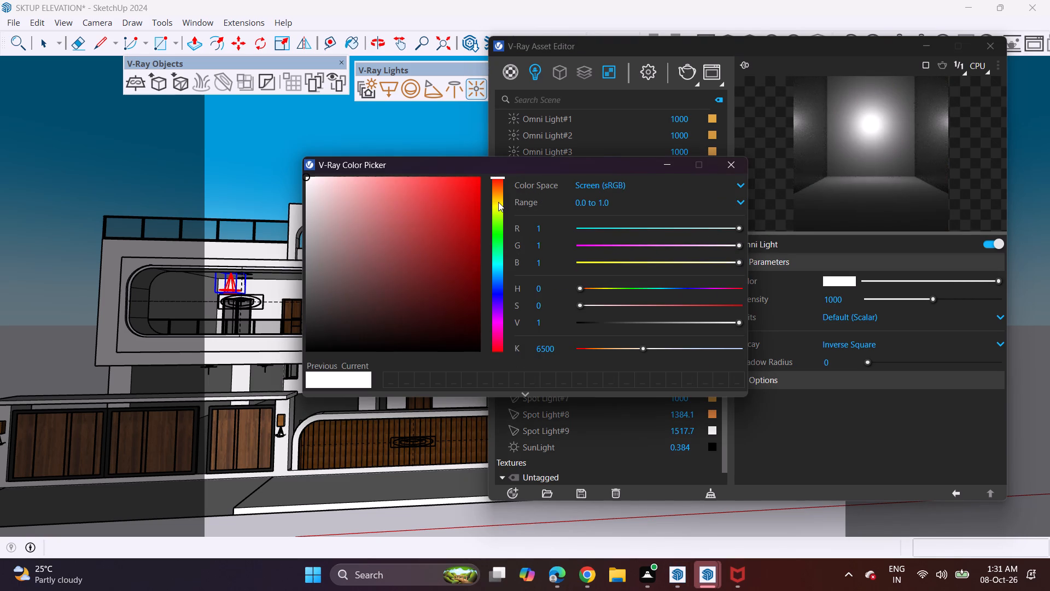
click(498, 202)
click(497, 192)
click(498, 200)
click(496, 200)
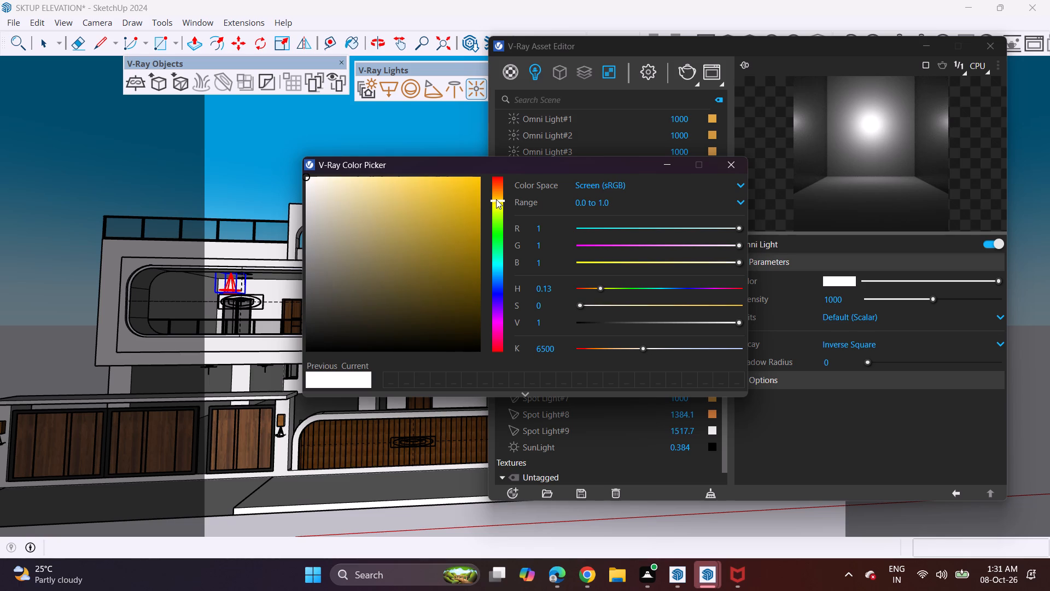
click(496, 199)
click(500, 195)
click(448, 201)
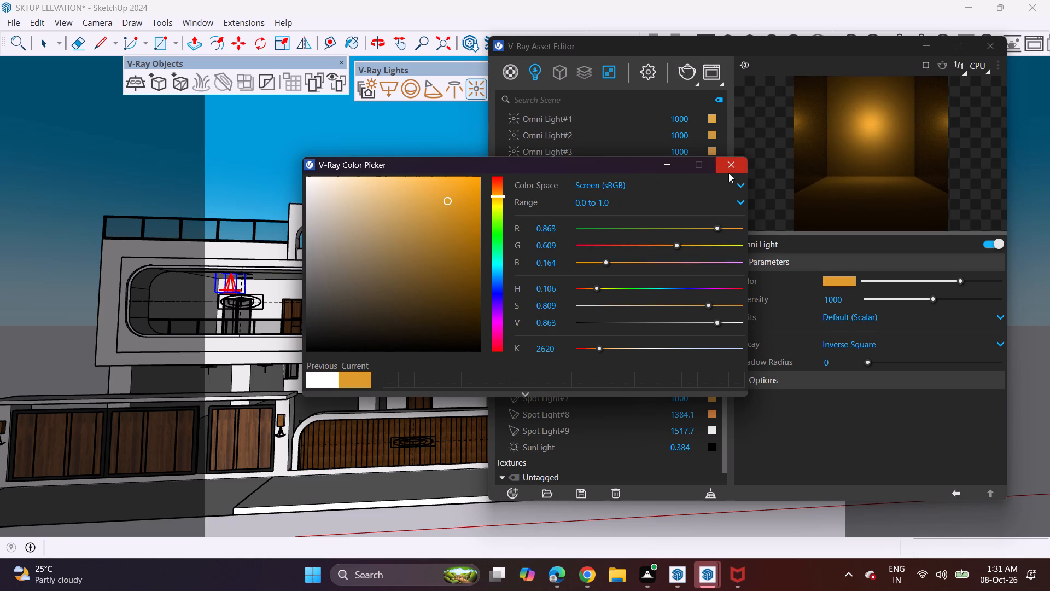
click(728, 173)
Set the colour of Omni Light#9 to soft orange, RGB about 0.863, 0.582, 0.306.
click(712, 252)
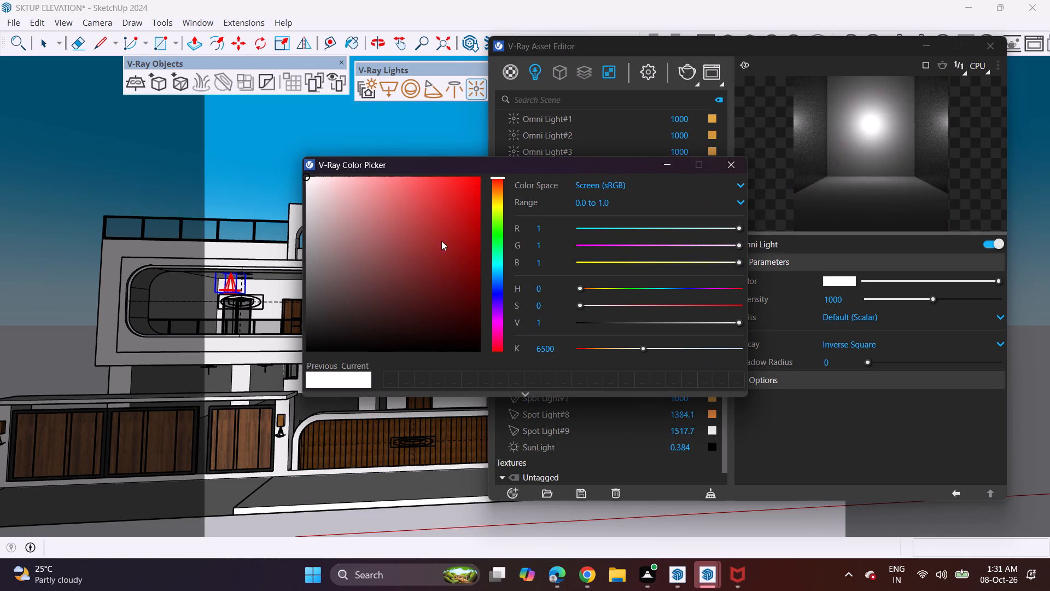
click(500, 199)
click(499, 200)
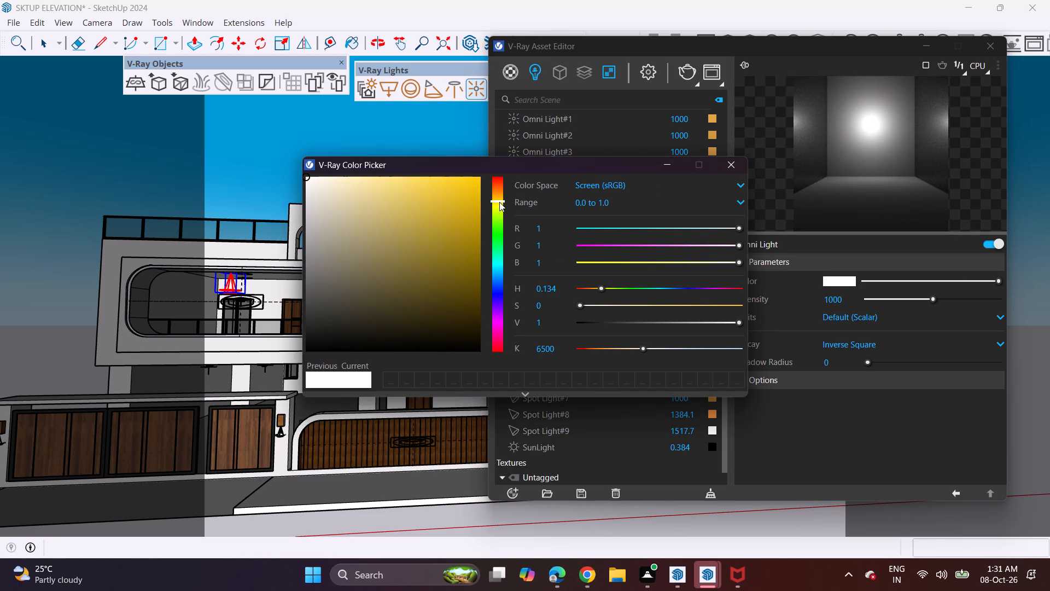
click(502, 192)
click(430, 201)
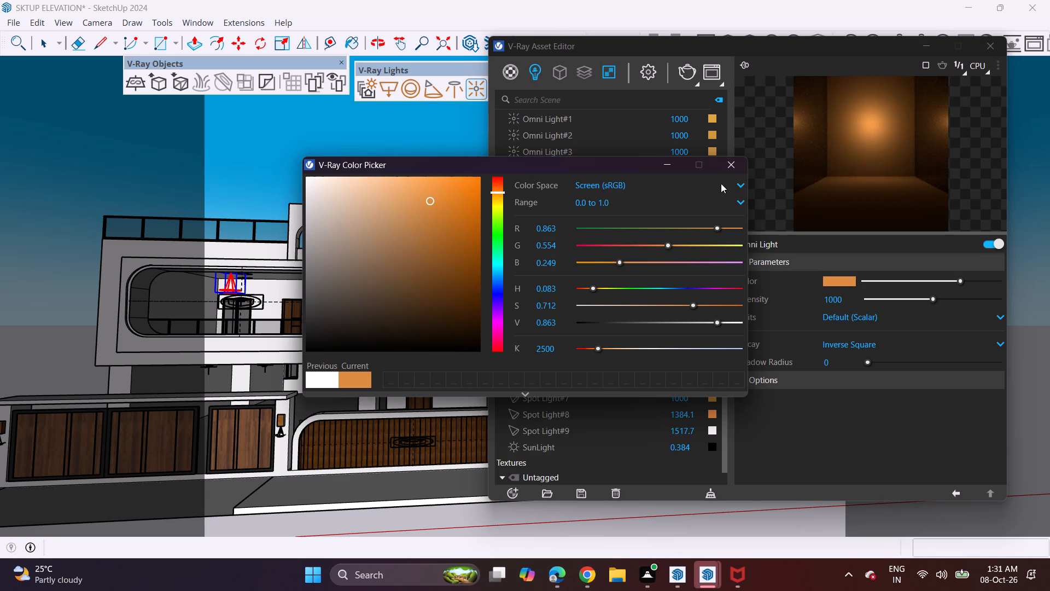
click(419, 201)
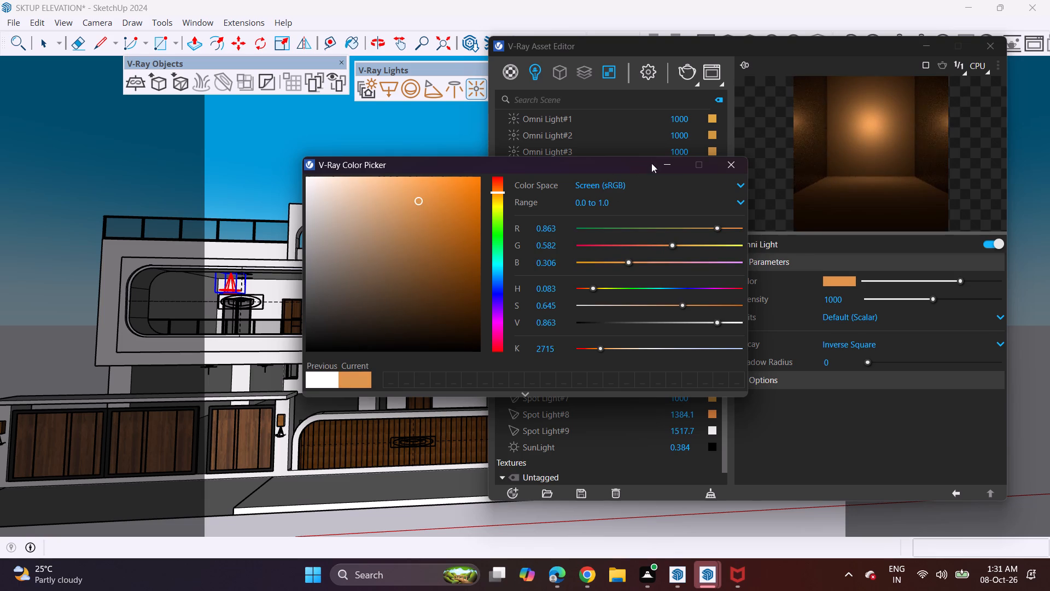
click(728, 171)
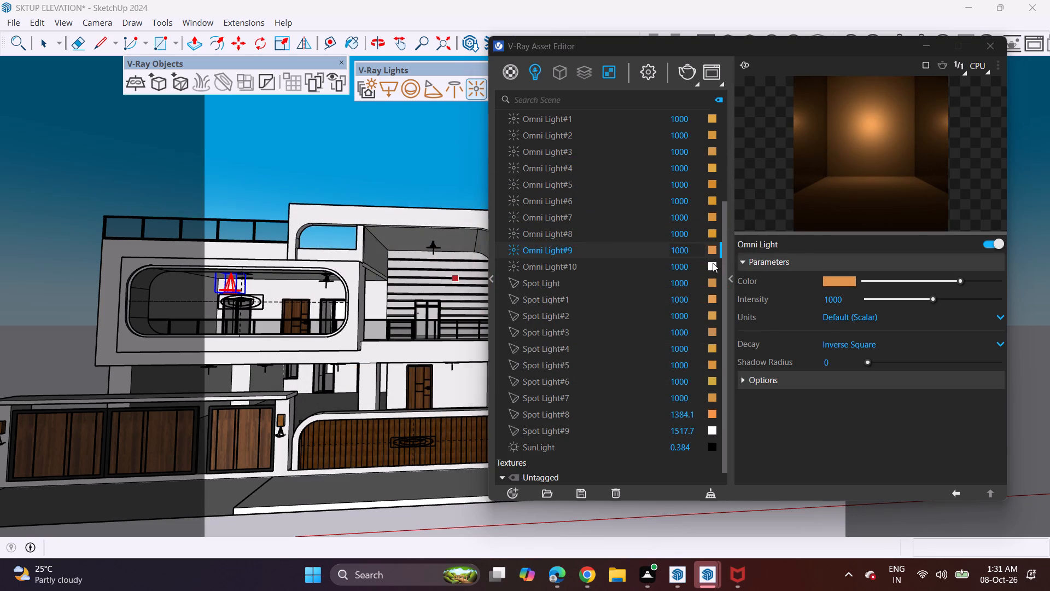
Set the colour of Omni Light#10 to a pale, peachy warm orange.
click(713, 263)
click(499, 195)
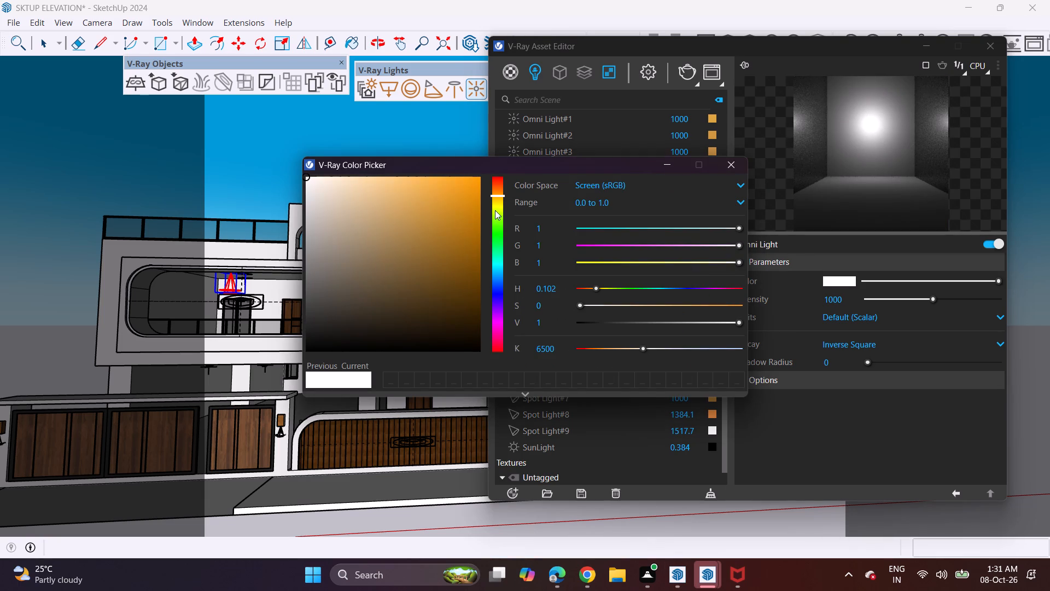
double_click(496, 199)
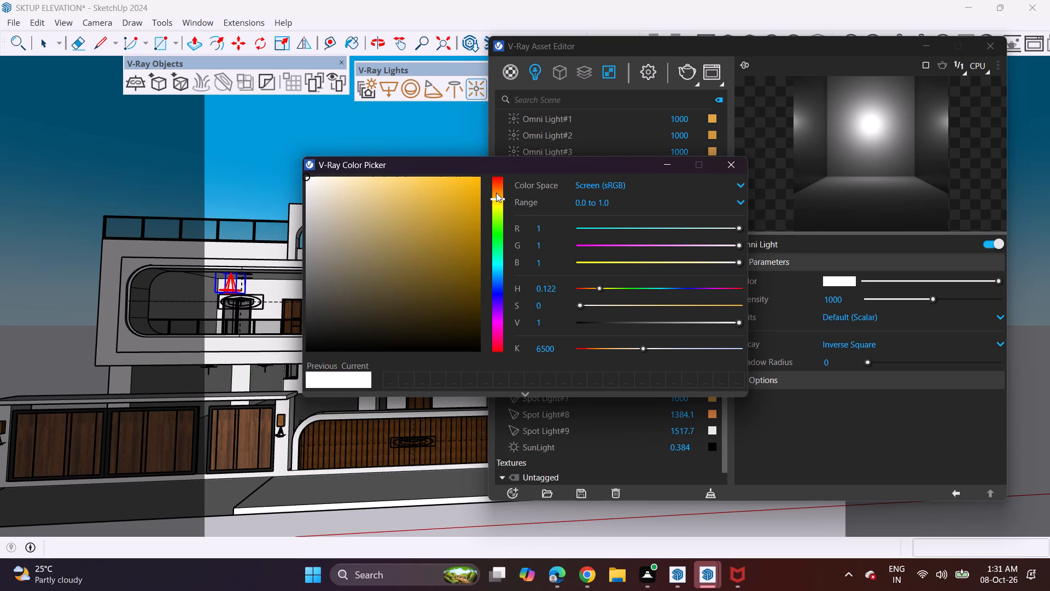
click(496, 193)
click(400, 204)
click(730, 166)
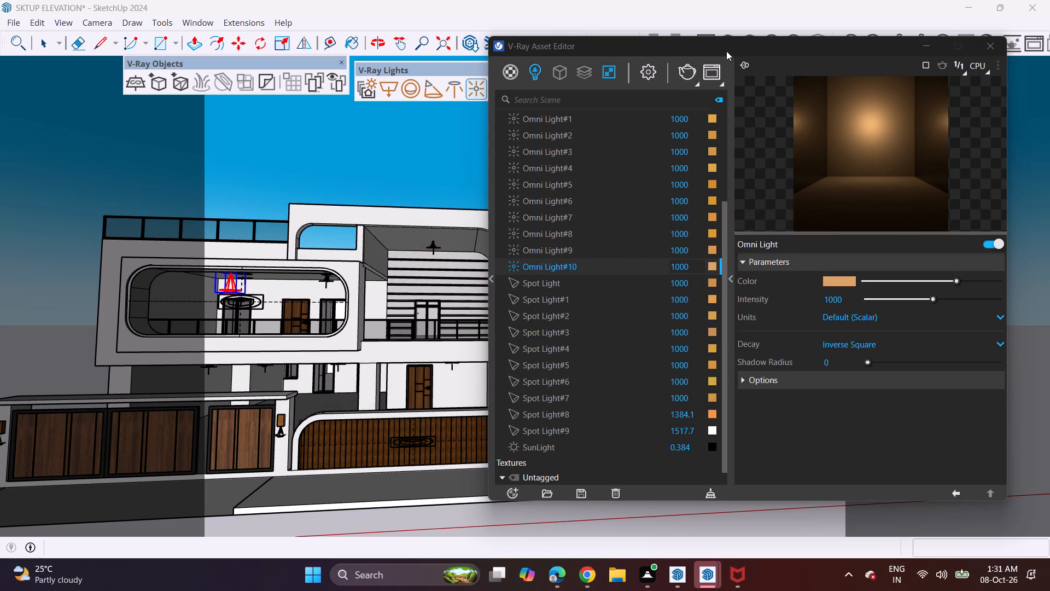
Run a V-Ray test render of the elevation to check the coloured omni lights, closing the frame buffer when done.
click(681, 74)
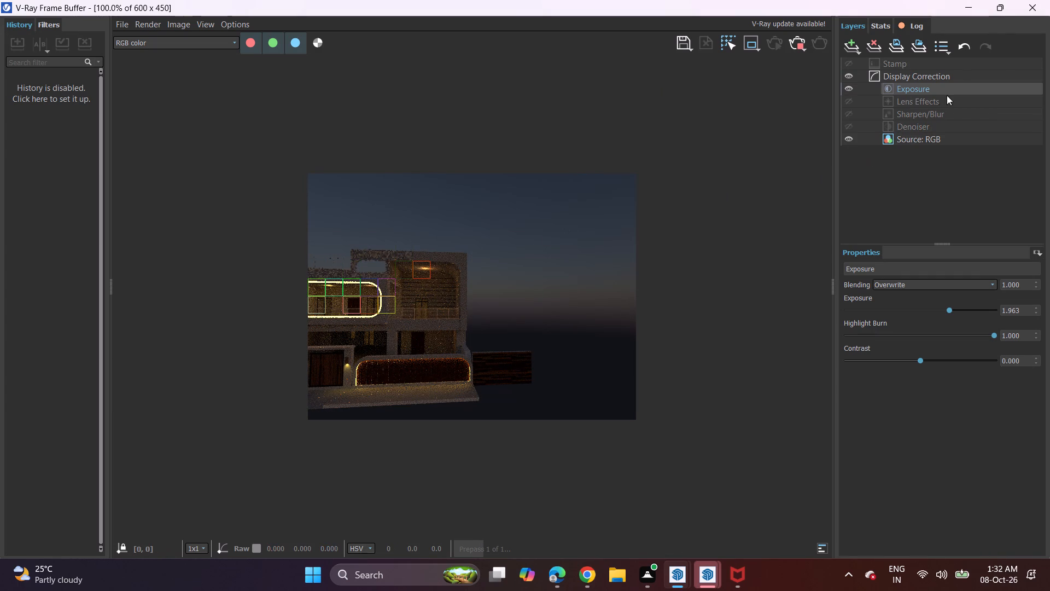
click(1022, 7)
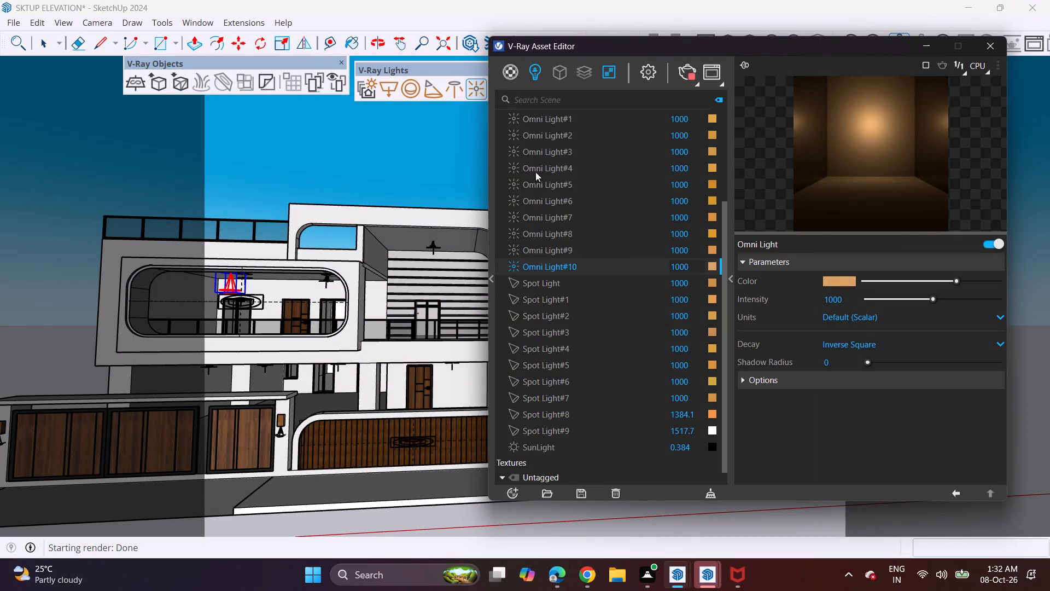
Frame the full house elevation from a low front viewpoint and run a V-Ray test render of it.
click(982, 43)
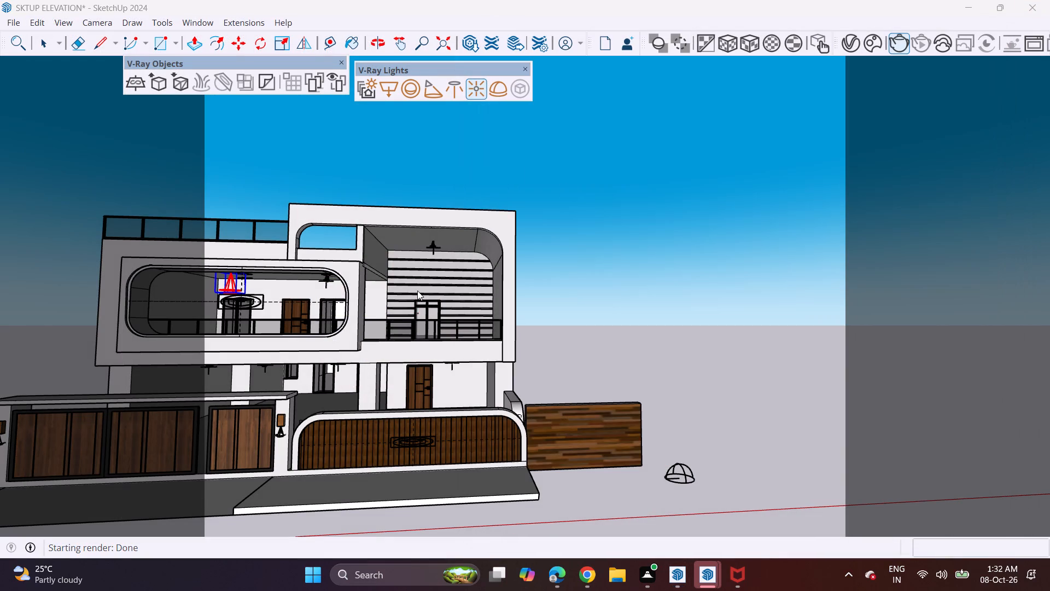
scroll(366, 302, down, 1)
shift+middle_drag(322, 280, 441, 289)
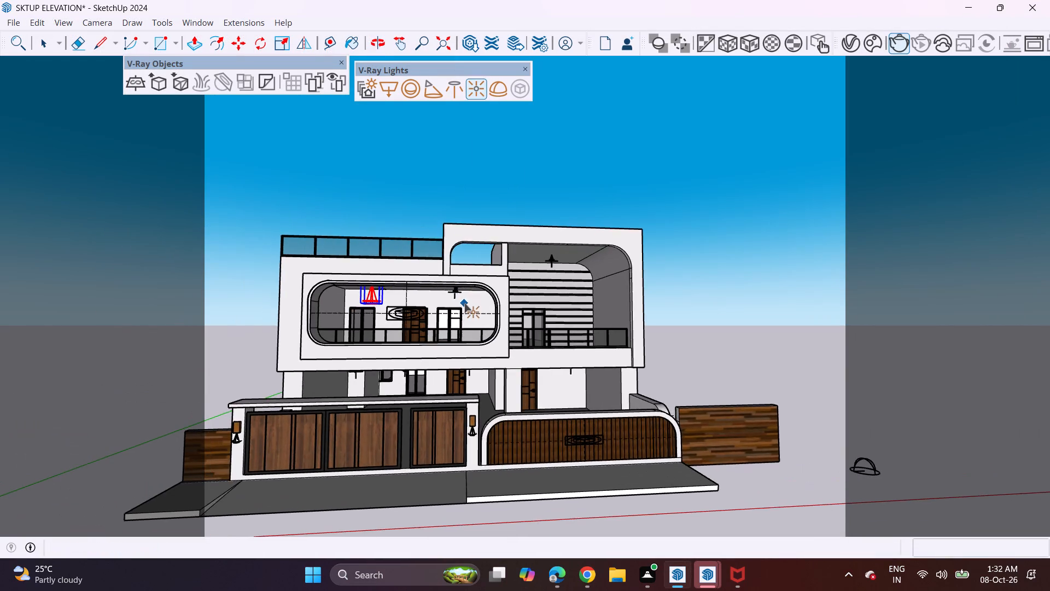
middle_drag(464, 303, 419, 291)
shift+middle_drag(388, 288, 418, 305)
scroll(418, 306, up, 2)
middle_drag(411, 308, 415, 283)
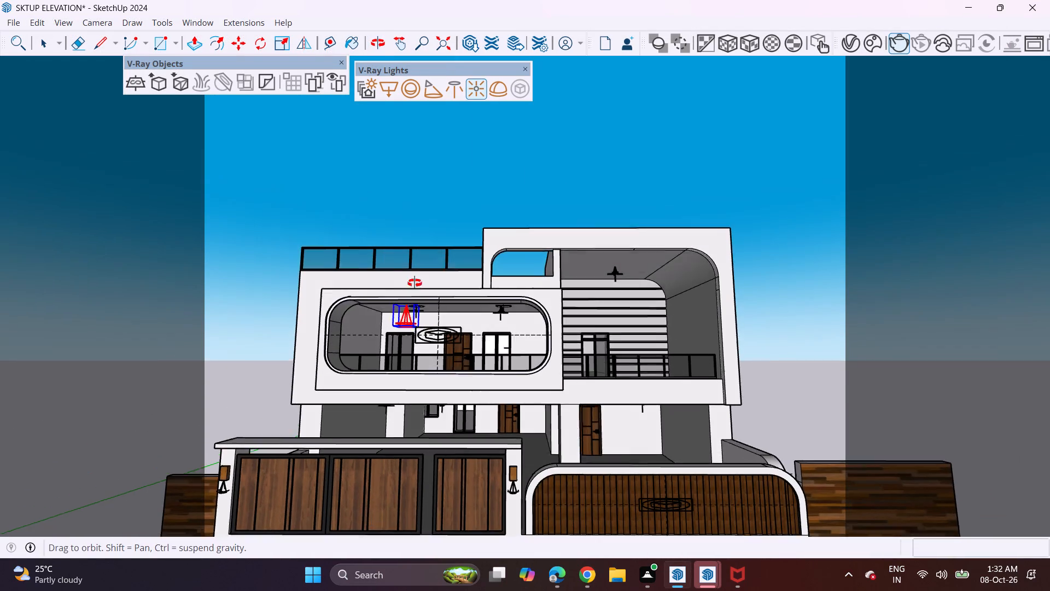
middle_drag(415, 283, 417, 271)
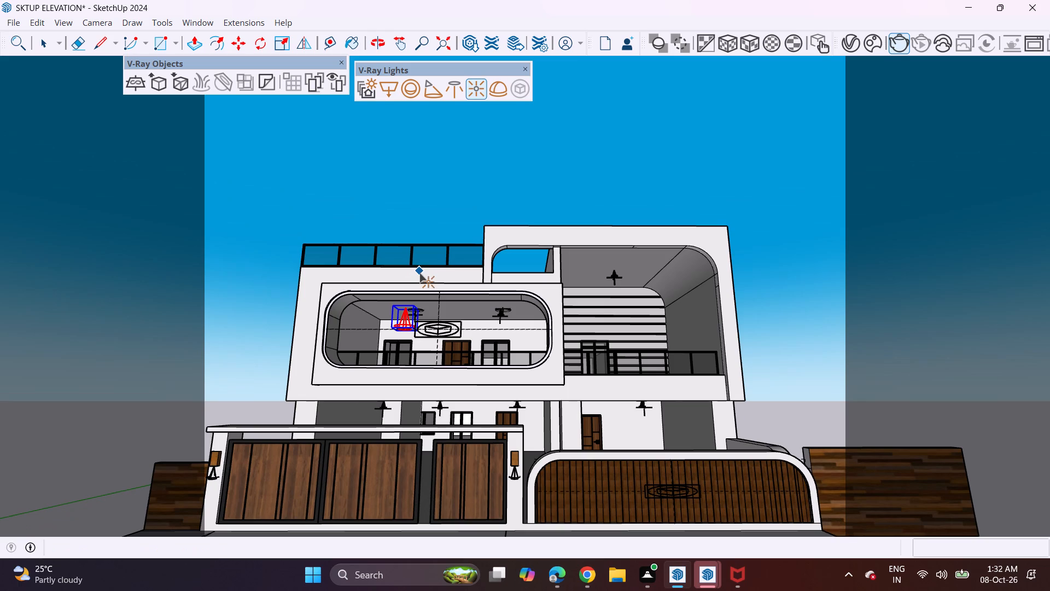
middle_drag(419, 273, 435, 254)
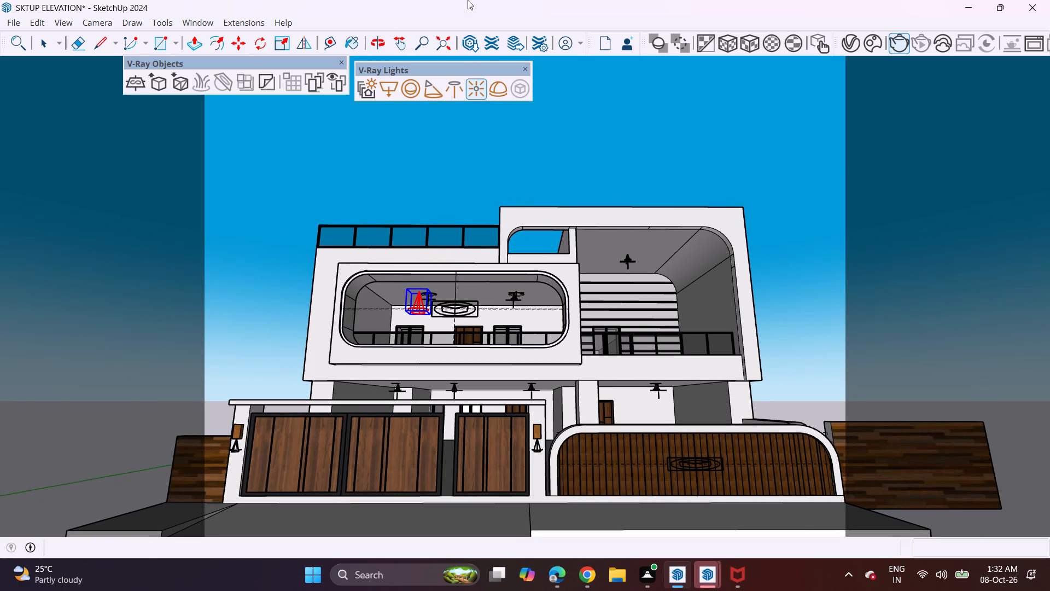
click(905, 44)
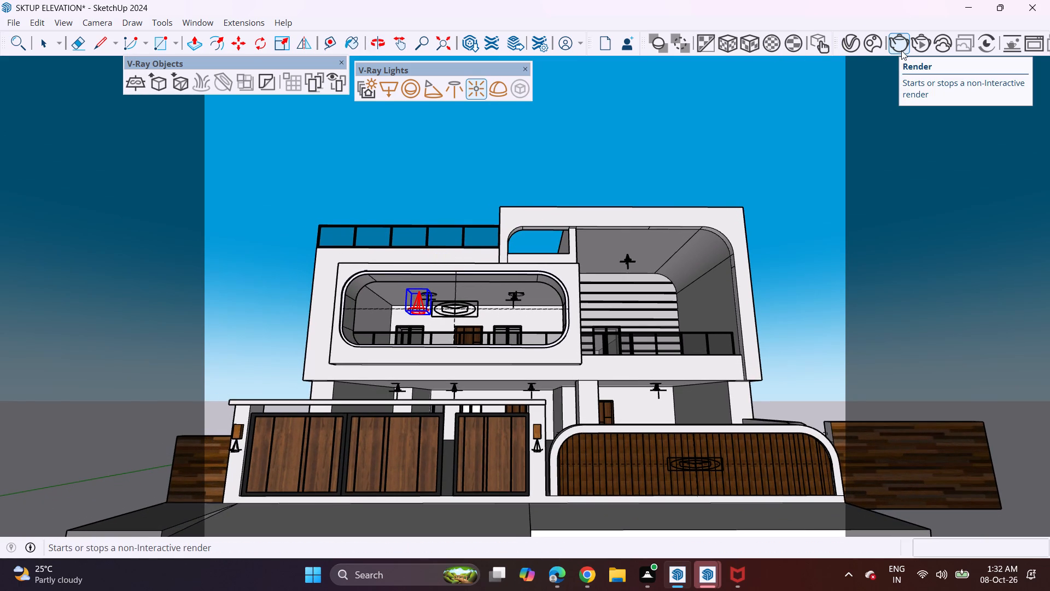
click(902, 45)
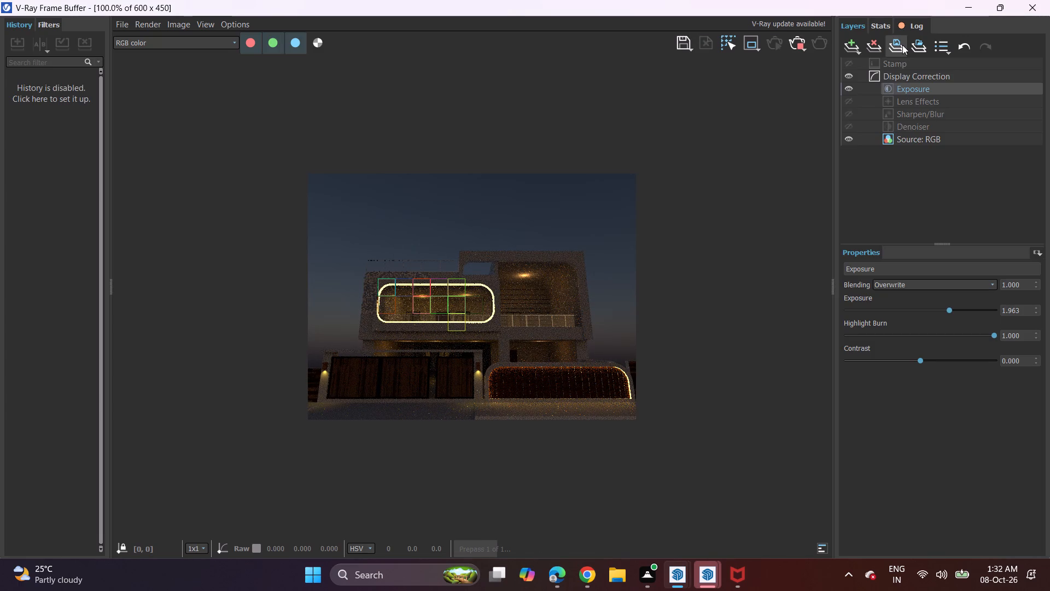
Set the render's exposure correction to 2.963 and close the frame buffer.
click(964, 307)
click(964, 311)
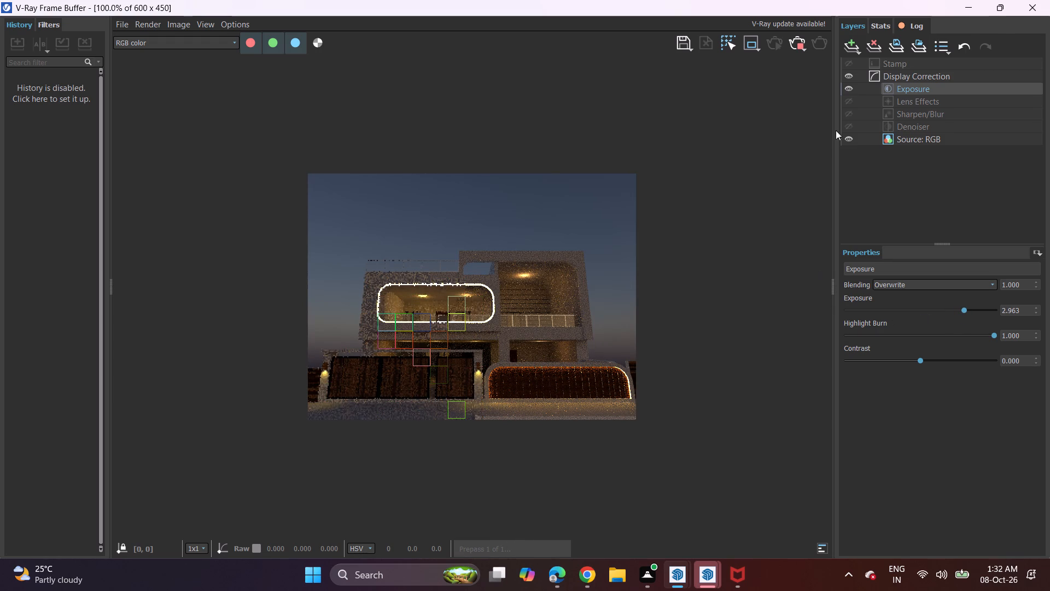
click(1034, 10)
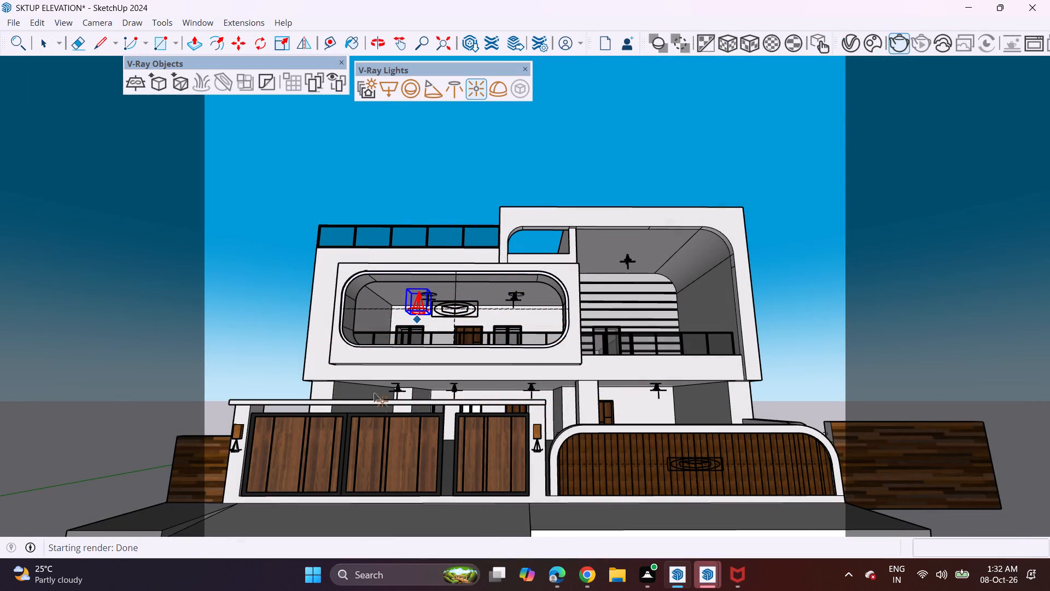
Place an omni light at the top of each wooden wall lamp on the two gate pillars.
scroll(223, 466, up, 11)
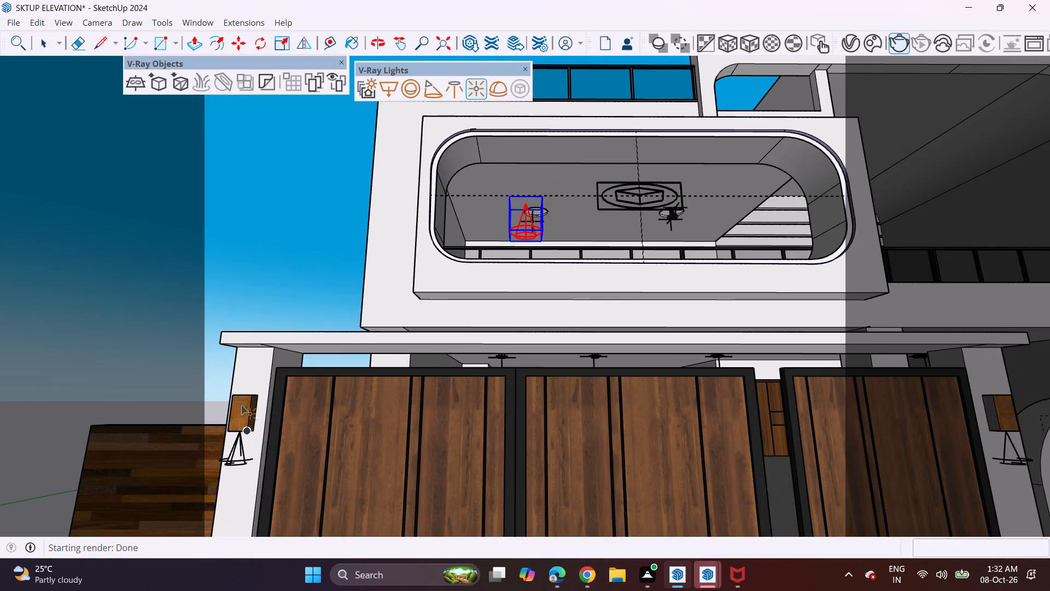
middle_drag(243, 402, 246, 468)
click(259, 443)
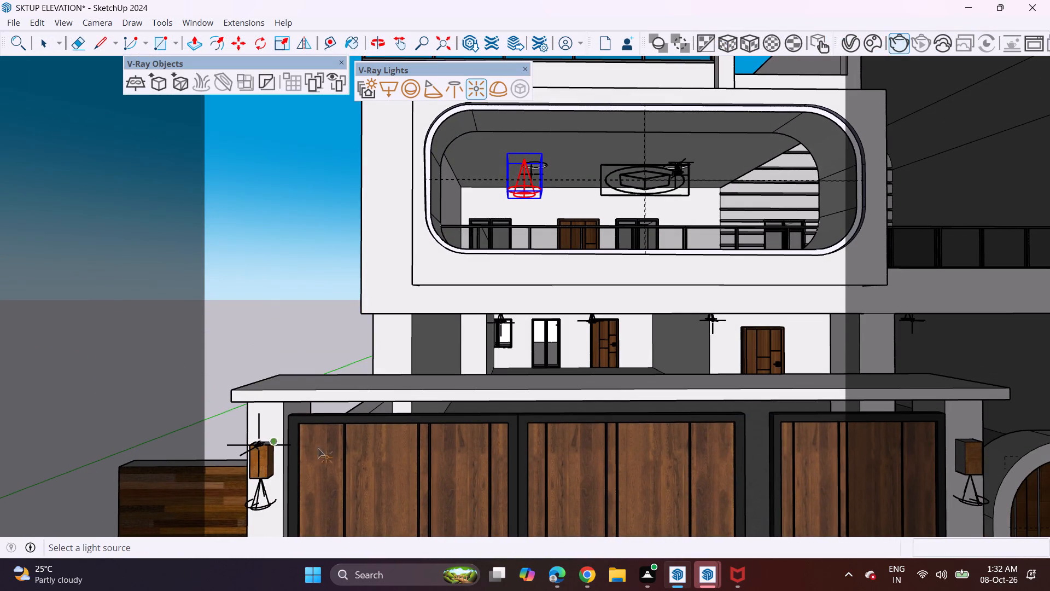
shift+middle_drag(784, 428, 531, 371)
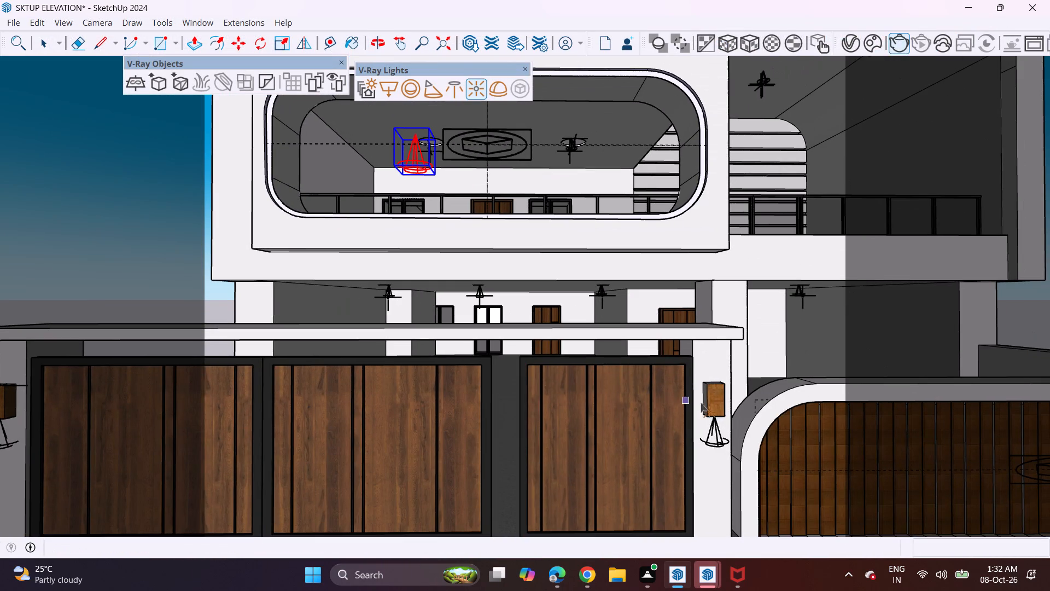
click(715, 382)
Run a V-Ray test render of the full front elevation to check the gate-pillar omni lights, closing the frame buffer when done.
scroll(707, 381, down, 4)
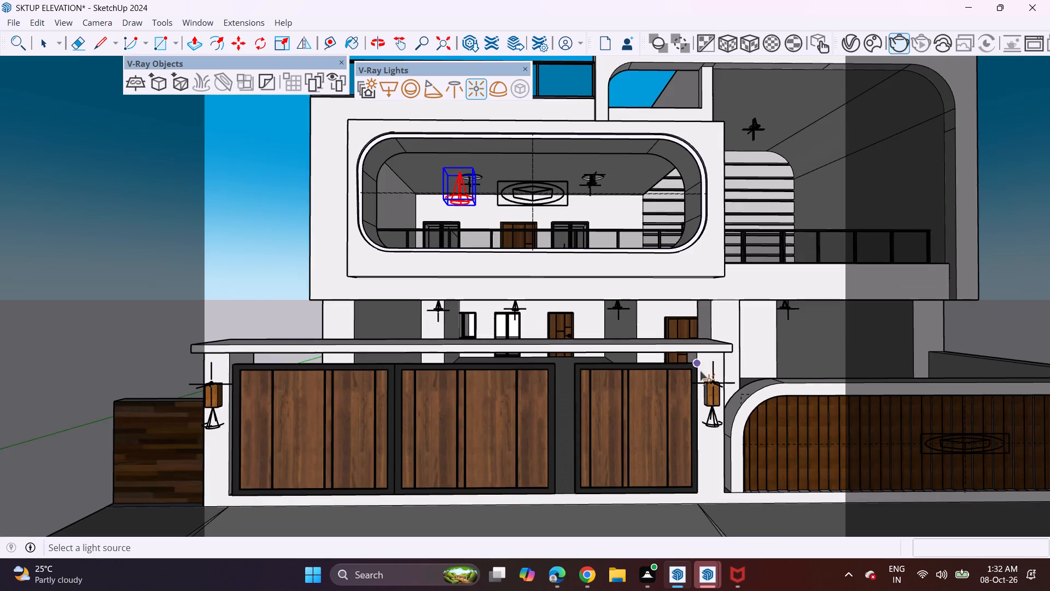
scroll(670, 366, down, 7)
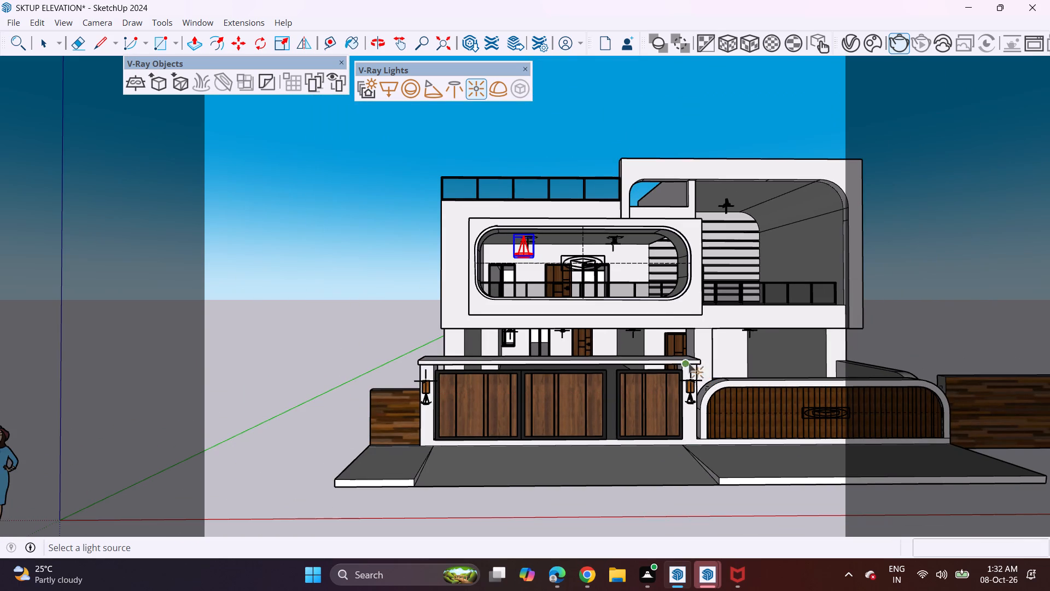
middle_drag(690, 347, 569, 343)
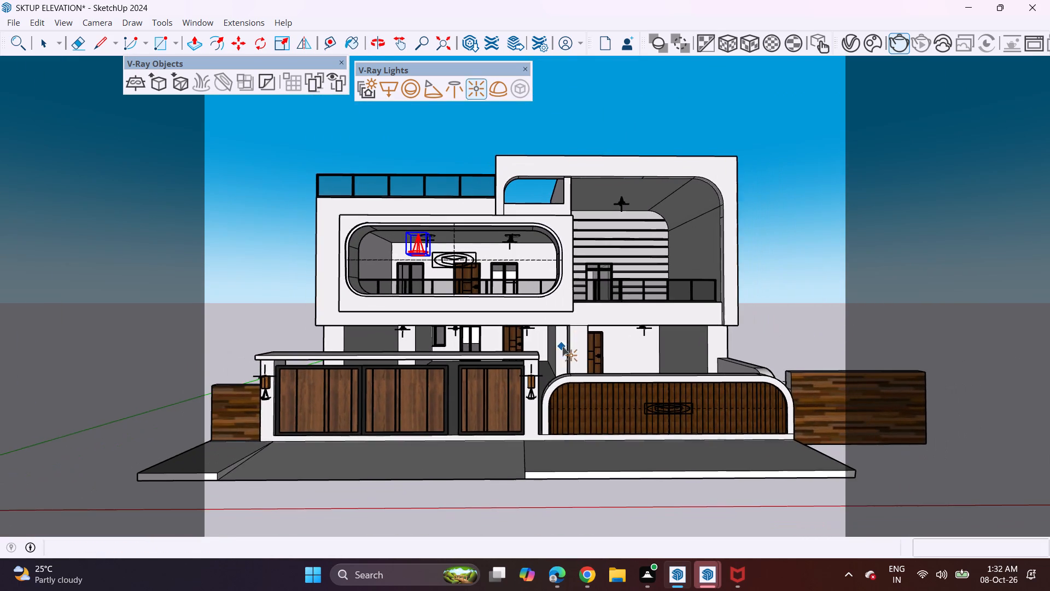
middle_drag(562, 346, 565, 319)
shift+middle_drag(564, 318, 566, 380)
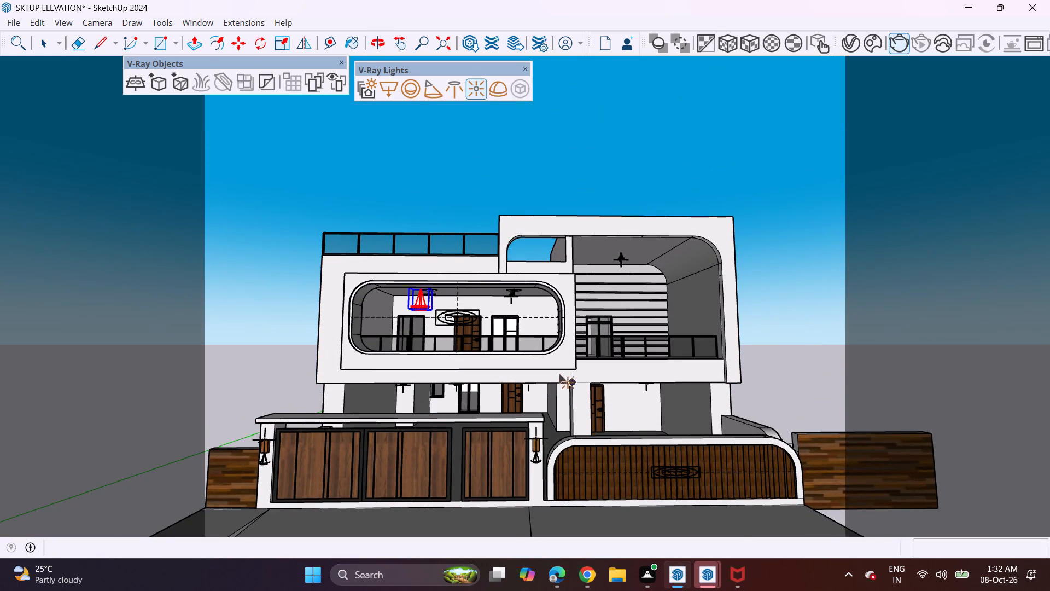
middle_drag(559, 374, 553, 345)
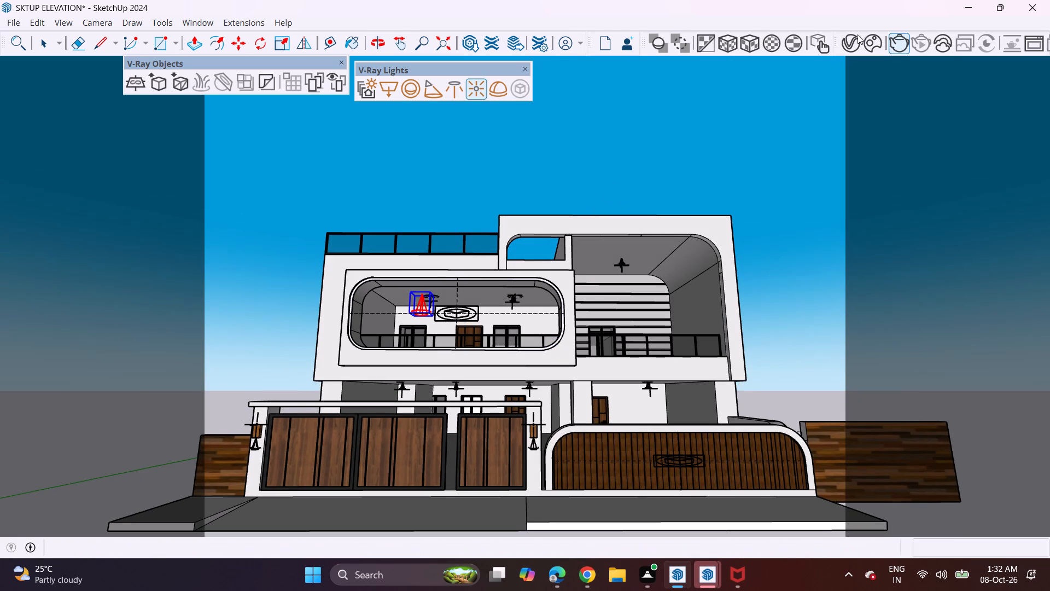
click(905, 43)
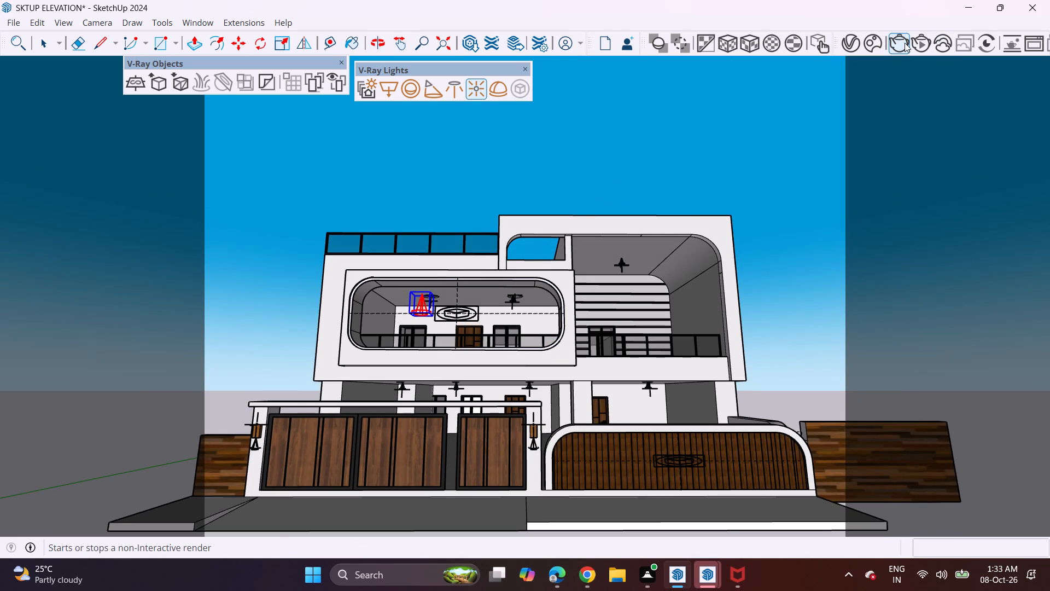
click(895, 44)
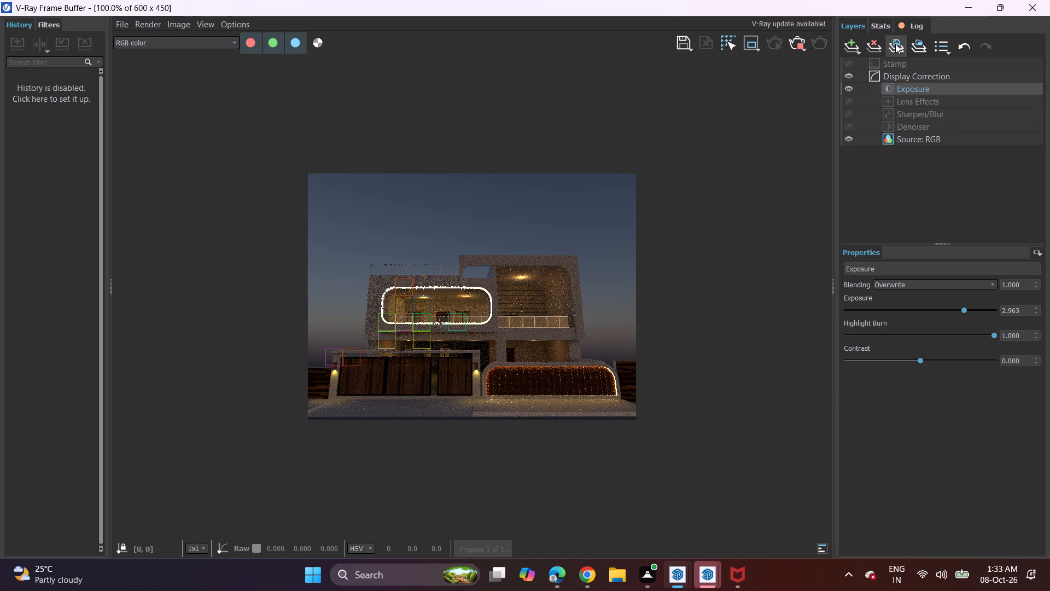
click(1028, 12)
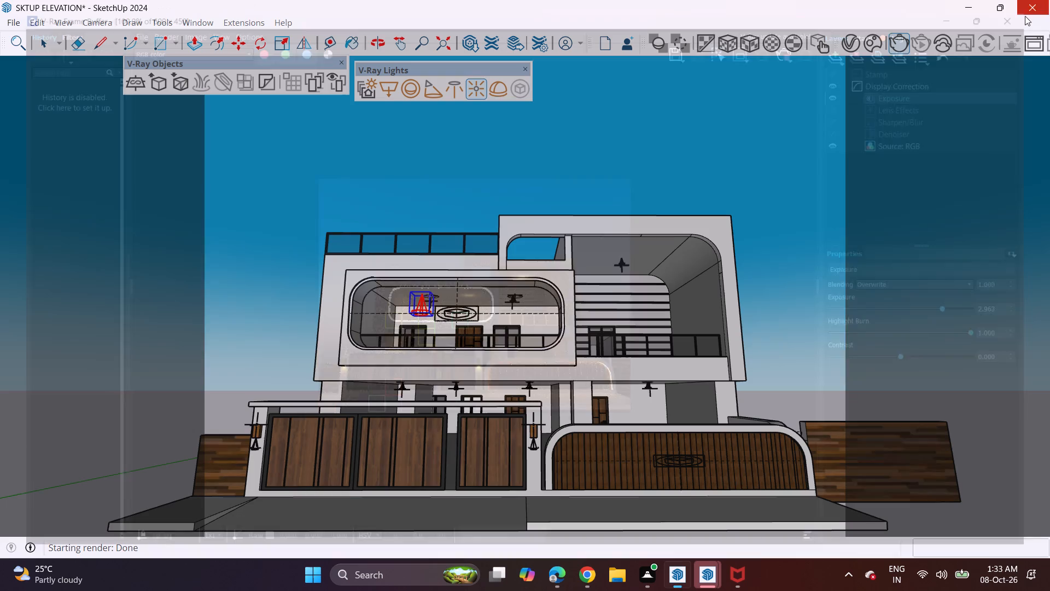
Add a V-Ray sphere light at the rear edge of the ground-floor ceiling, above the back wall between the window and wooden door.
scroll(494, 376, up, 9)
middle_drag(489, 400, 492, 386)
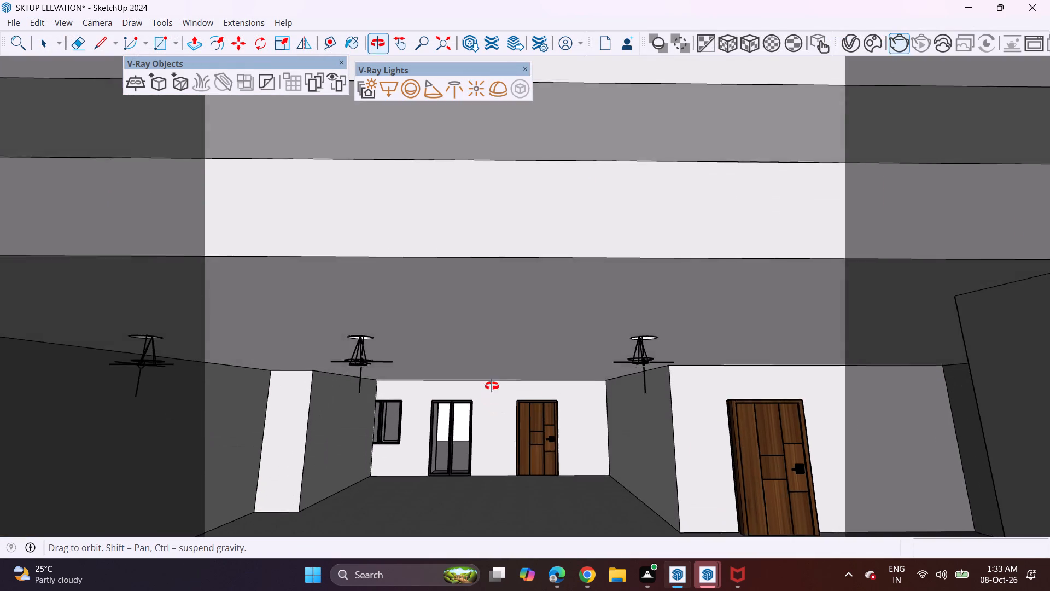
middle_drag(492, 386, 489, 380)
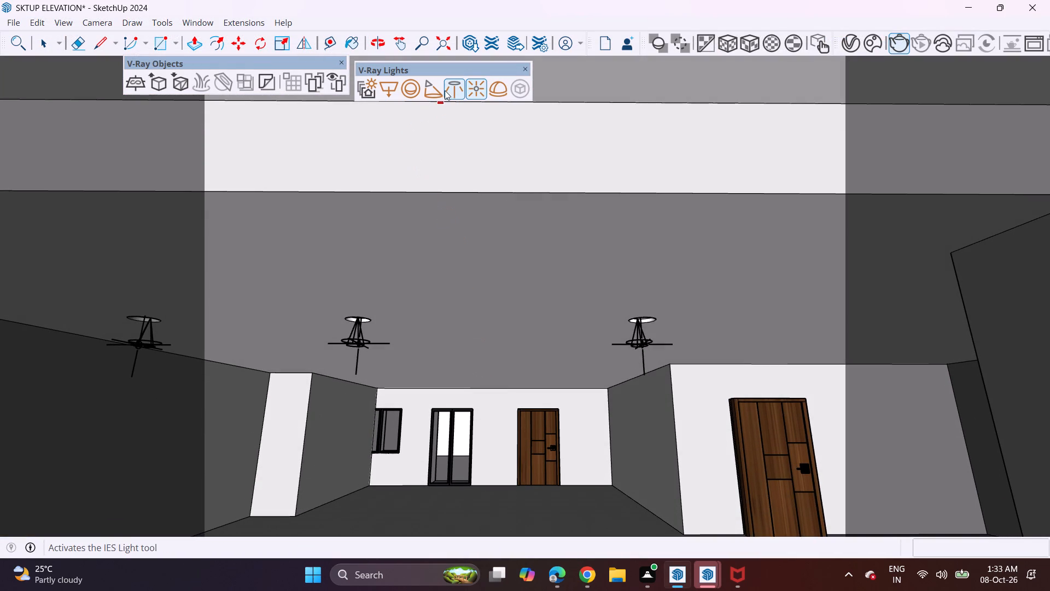
click(450, 91)
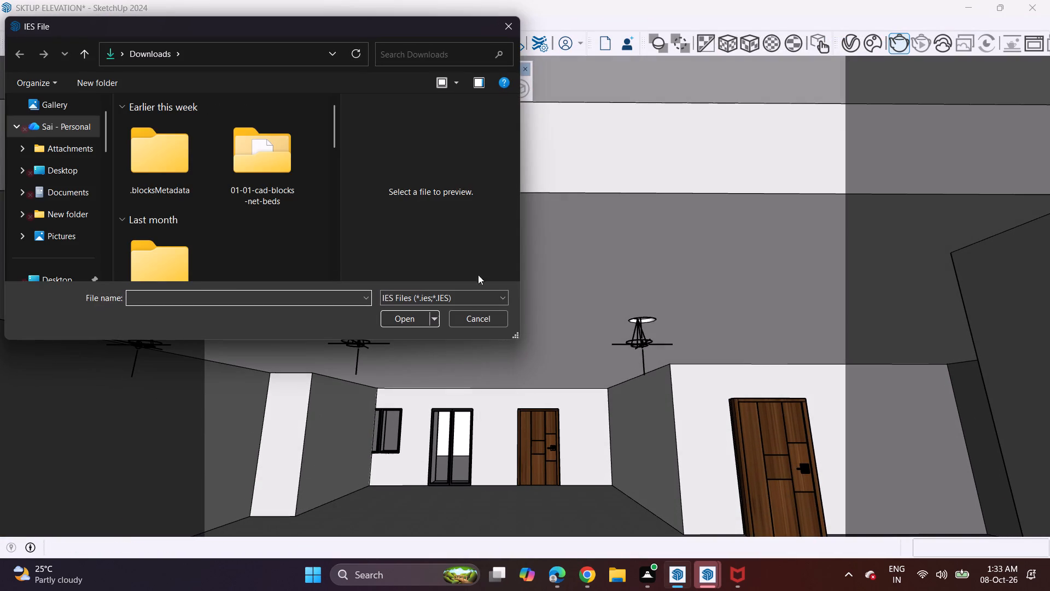
click(508, 25)
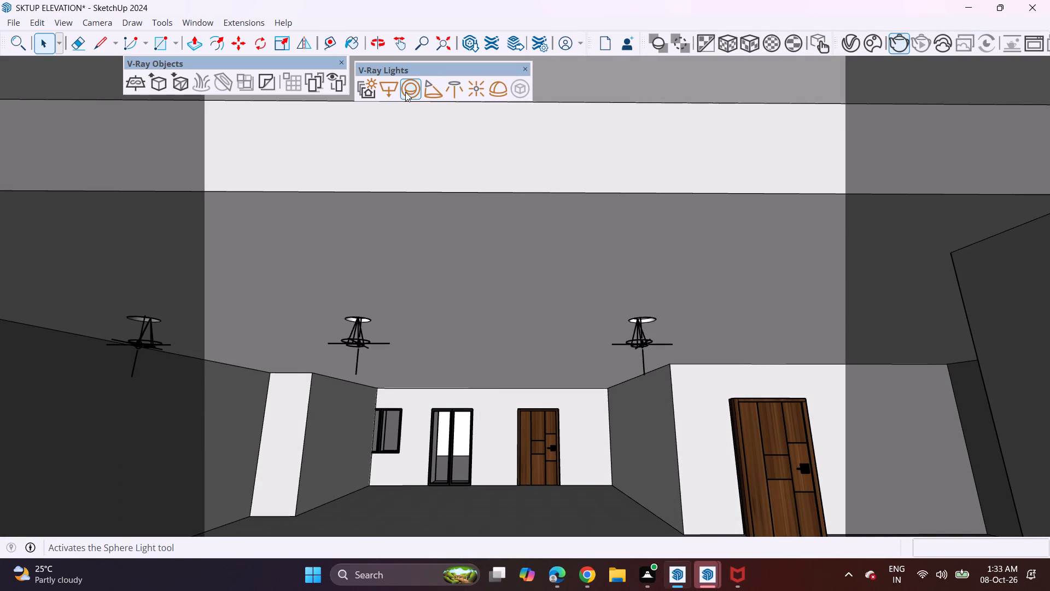
click(405, 92)
click(492, 390)
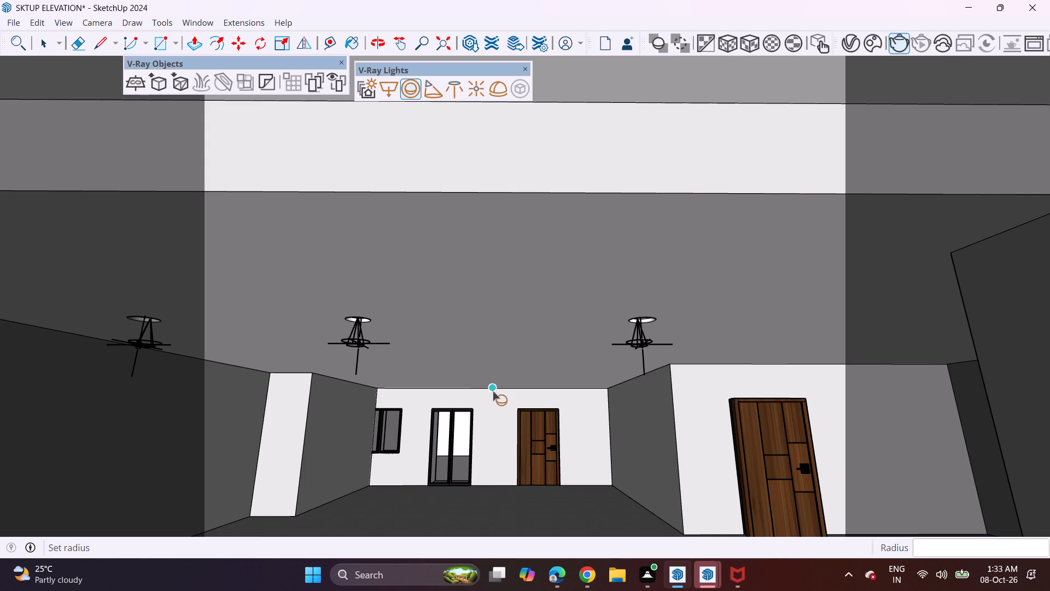
click(524, 405)
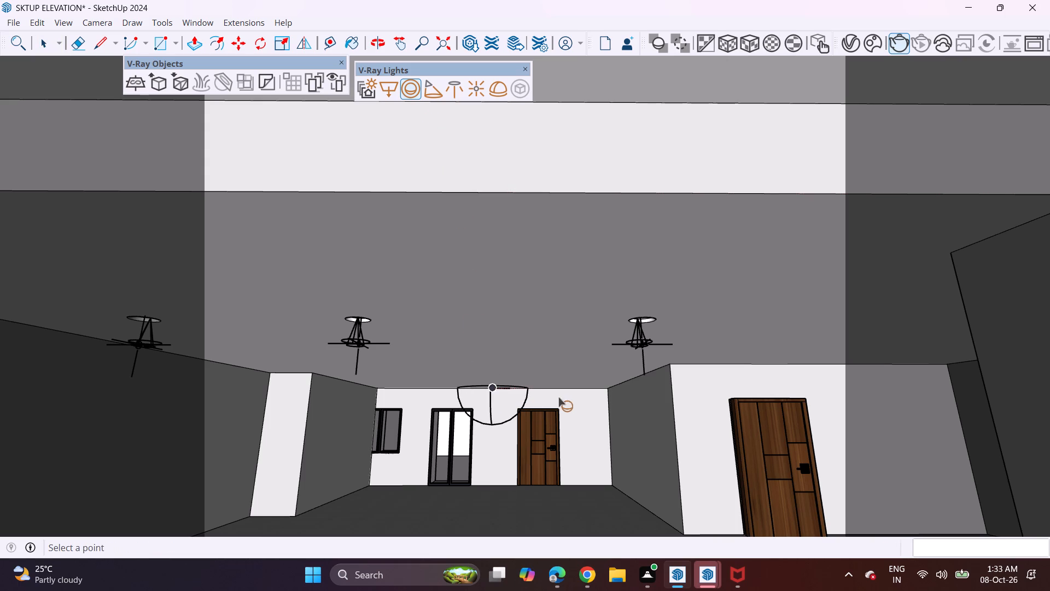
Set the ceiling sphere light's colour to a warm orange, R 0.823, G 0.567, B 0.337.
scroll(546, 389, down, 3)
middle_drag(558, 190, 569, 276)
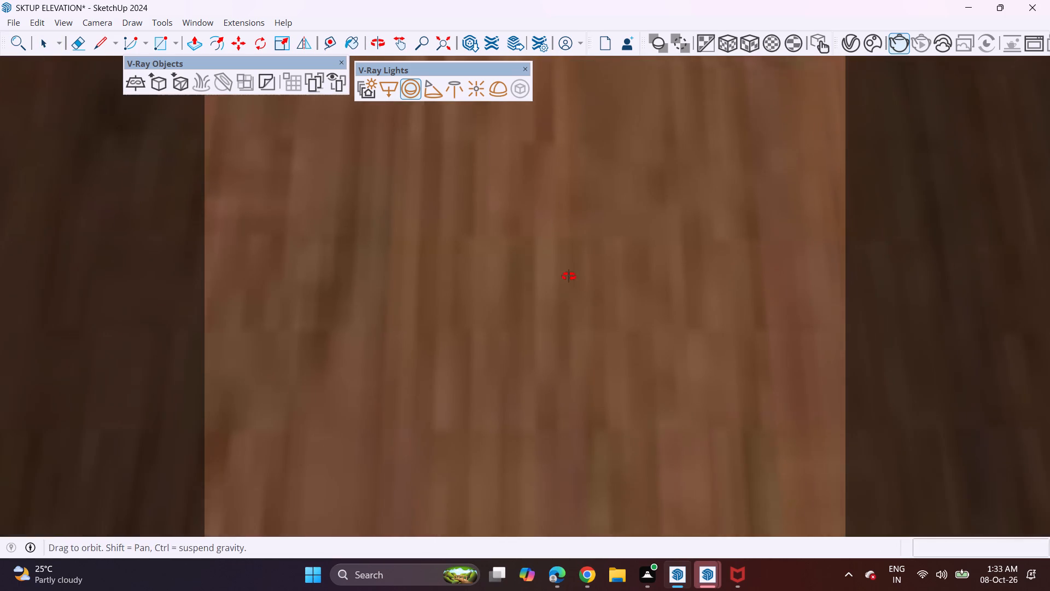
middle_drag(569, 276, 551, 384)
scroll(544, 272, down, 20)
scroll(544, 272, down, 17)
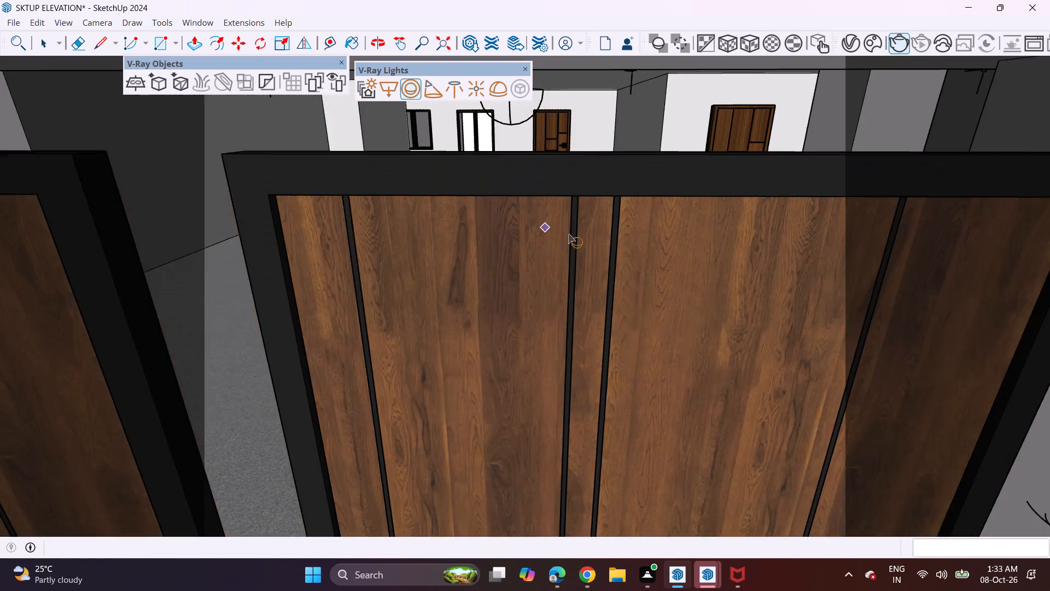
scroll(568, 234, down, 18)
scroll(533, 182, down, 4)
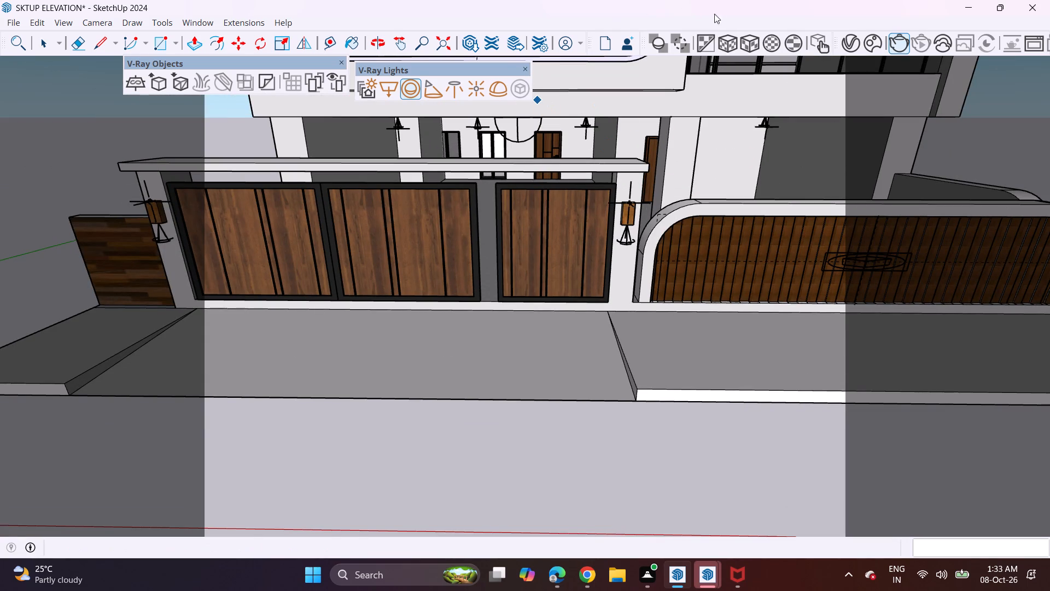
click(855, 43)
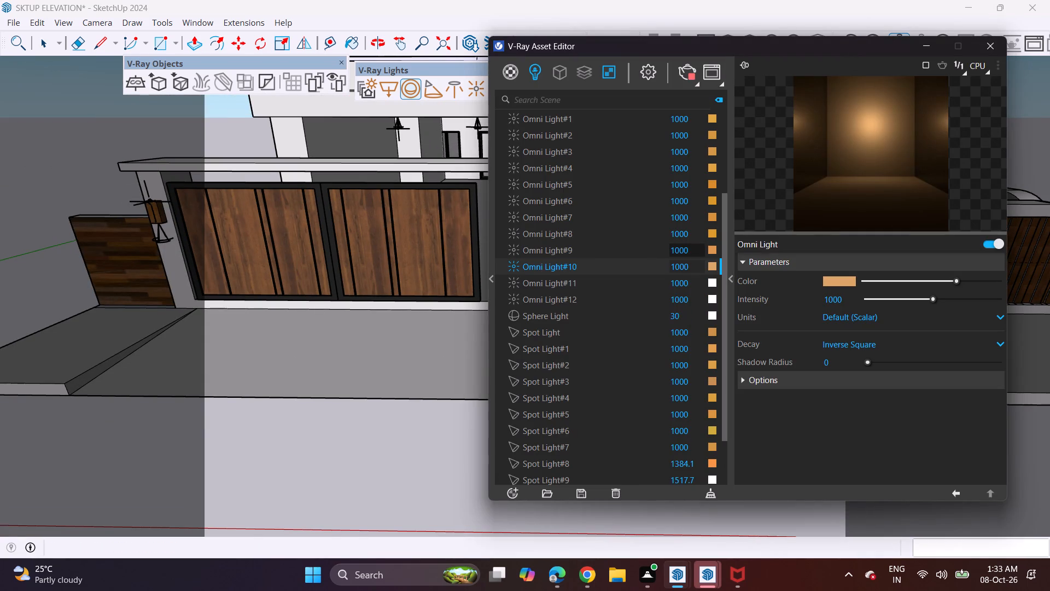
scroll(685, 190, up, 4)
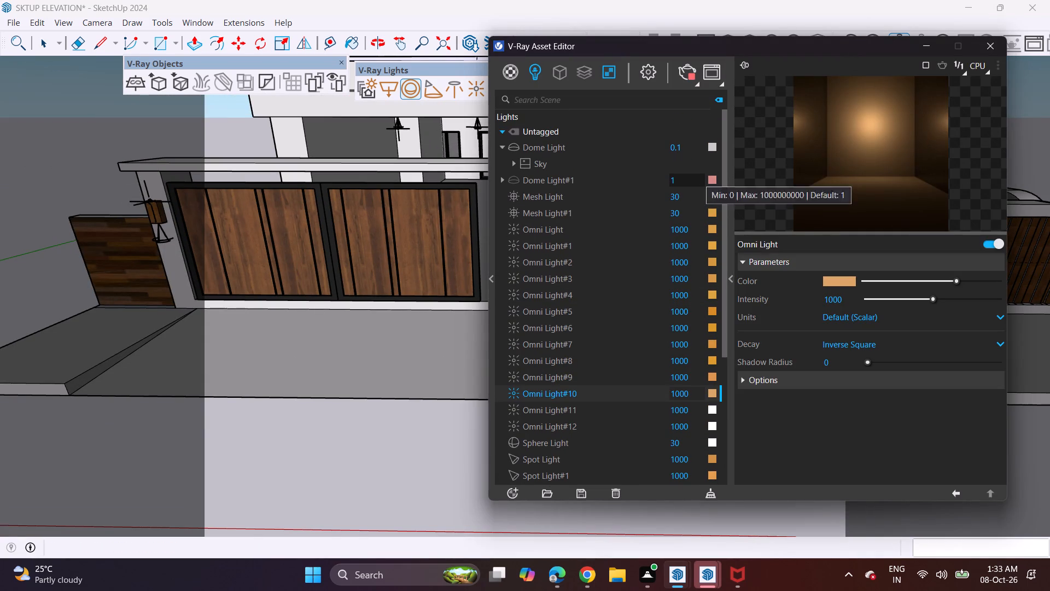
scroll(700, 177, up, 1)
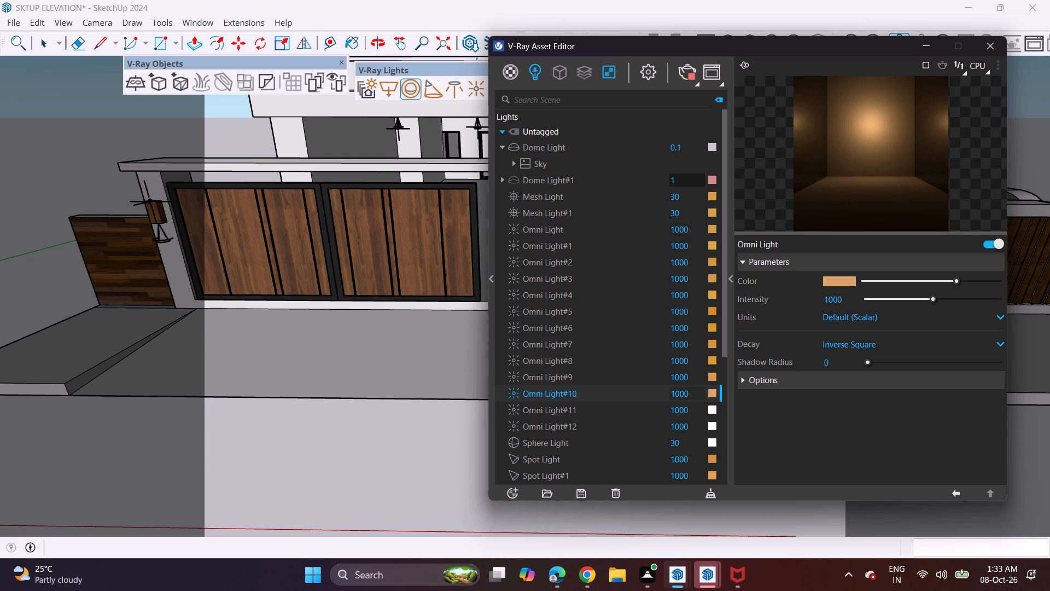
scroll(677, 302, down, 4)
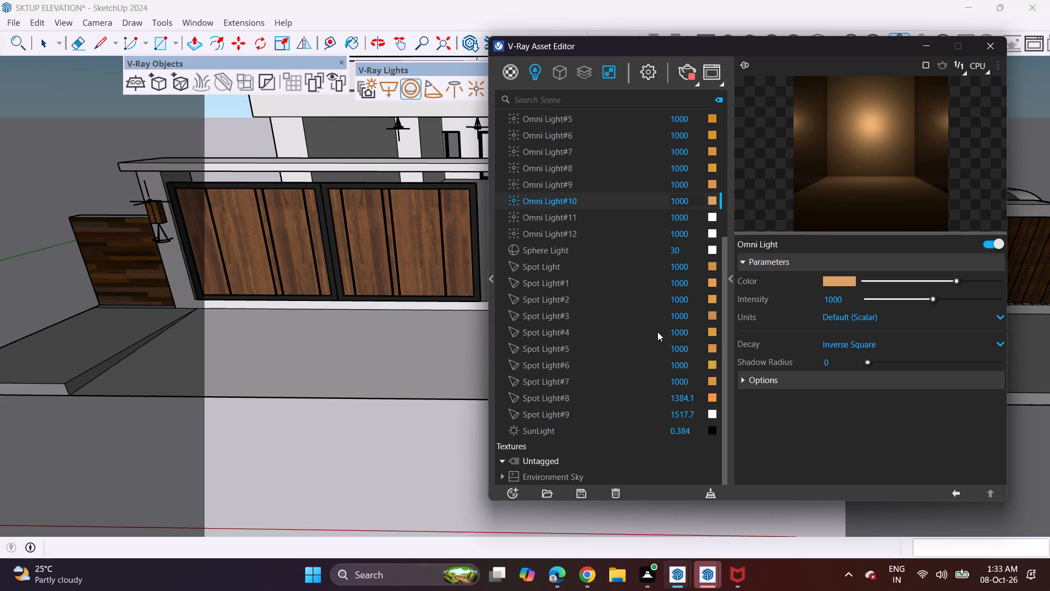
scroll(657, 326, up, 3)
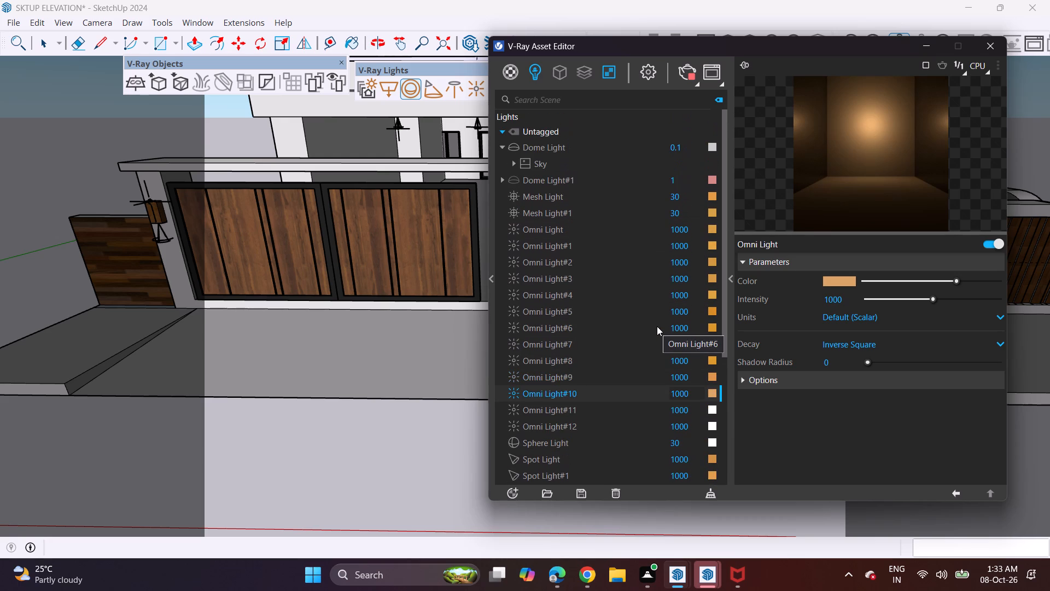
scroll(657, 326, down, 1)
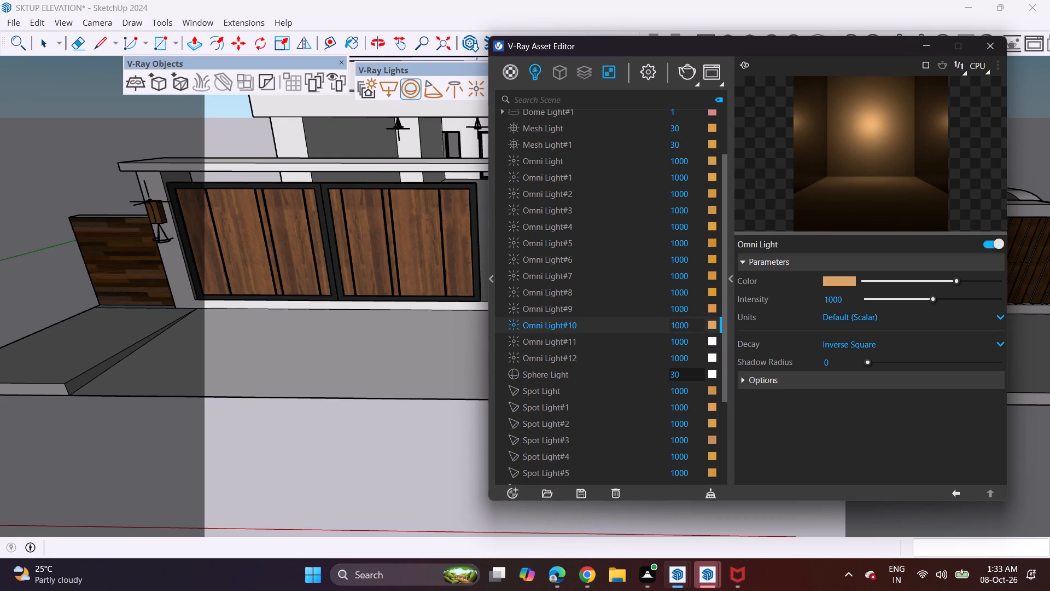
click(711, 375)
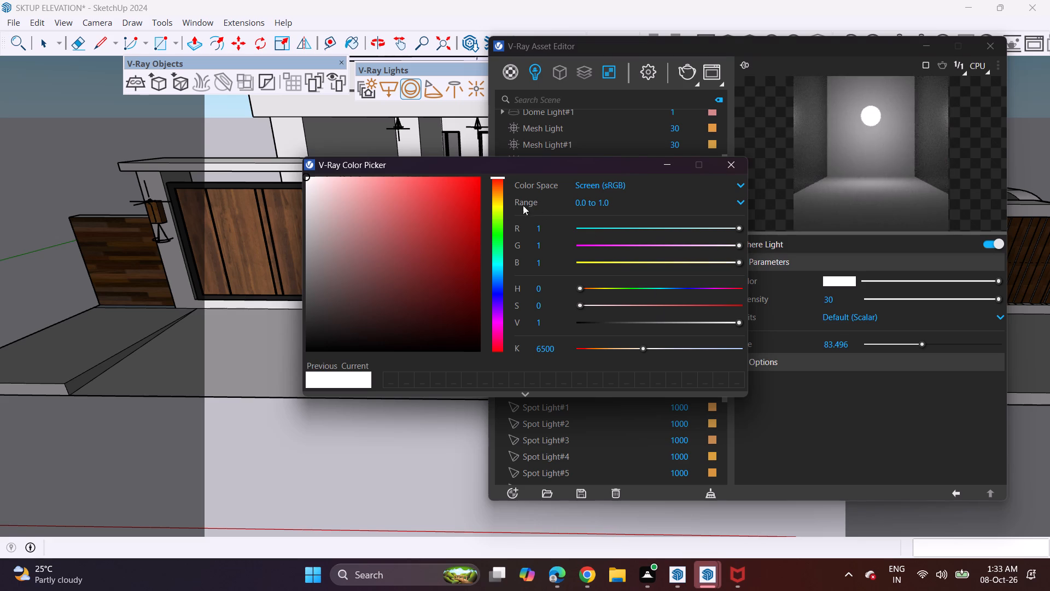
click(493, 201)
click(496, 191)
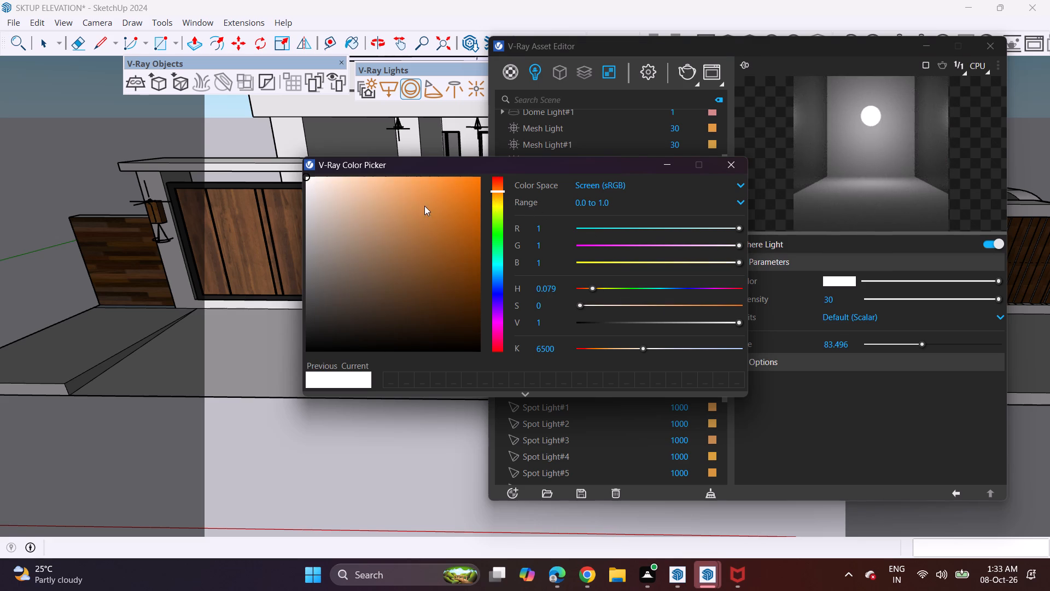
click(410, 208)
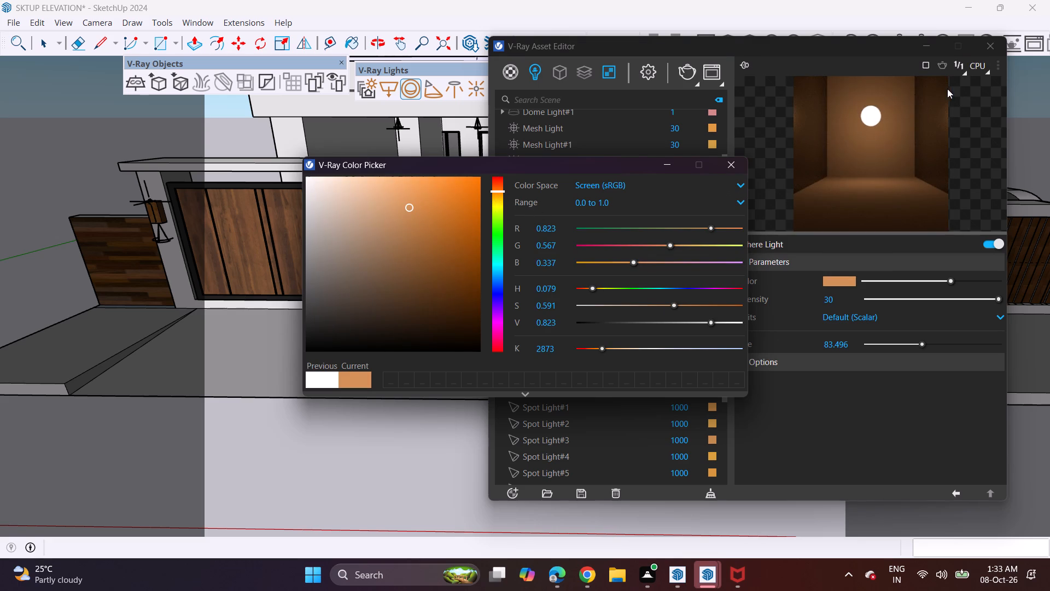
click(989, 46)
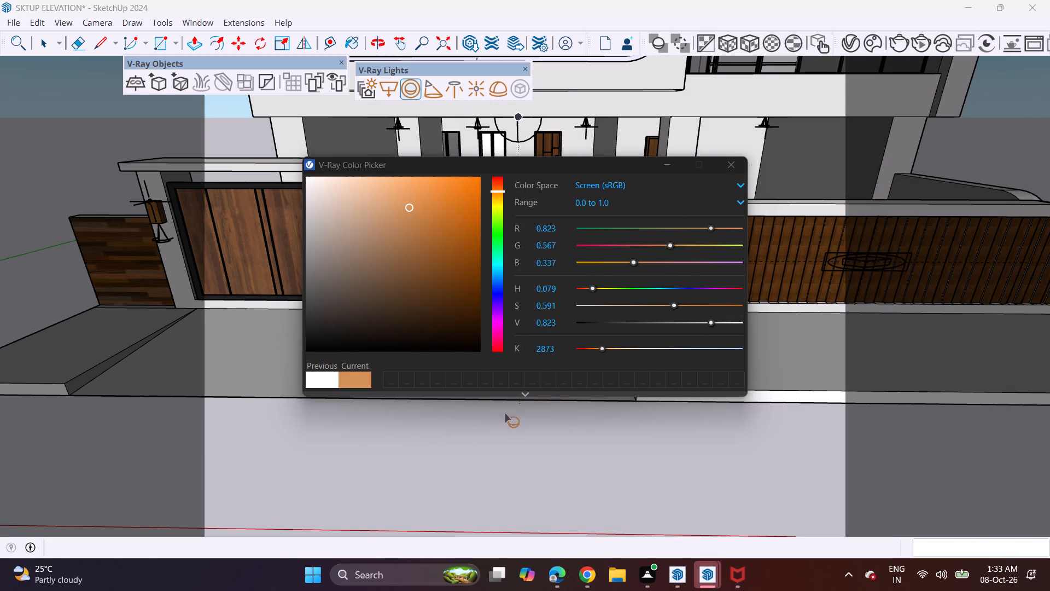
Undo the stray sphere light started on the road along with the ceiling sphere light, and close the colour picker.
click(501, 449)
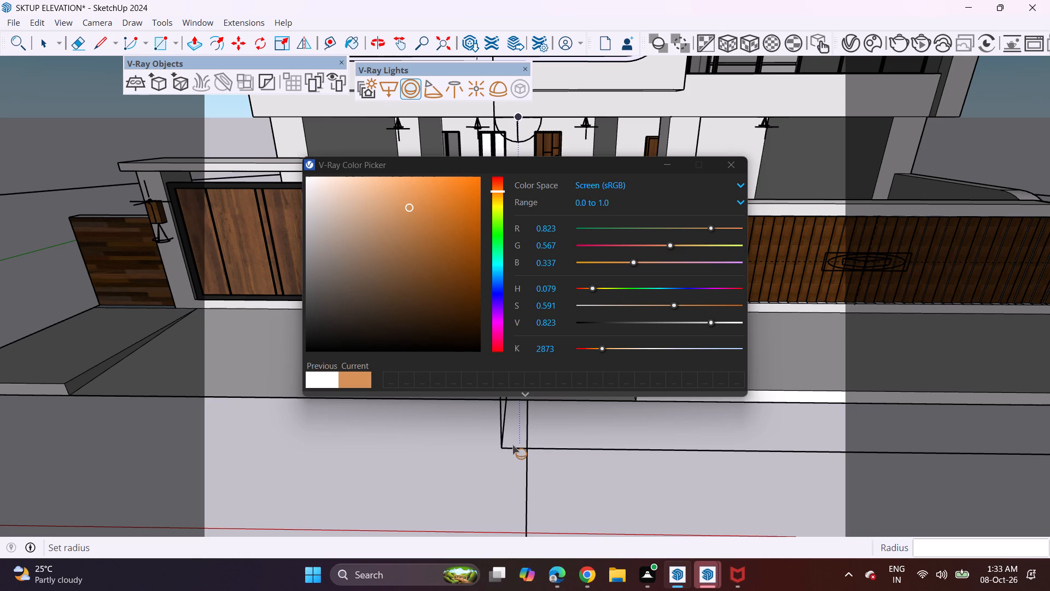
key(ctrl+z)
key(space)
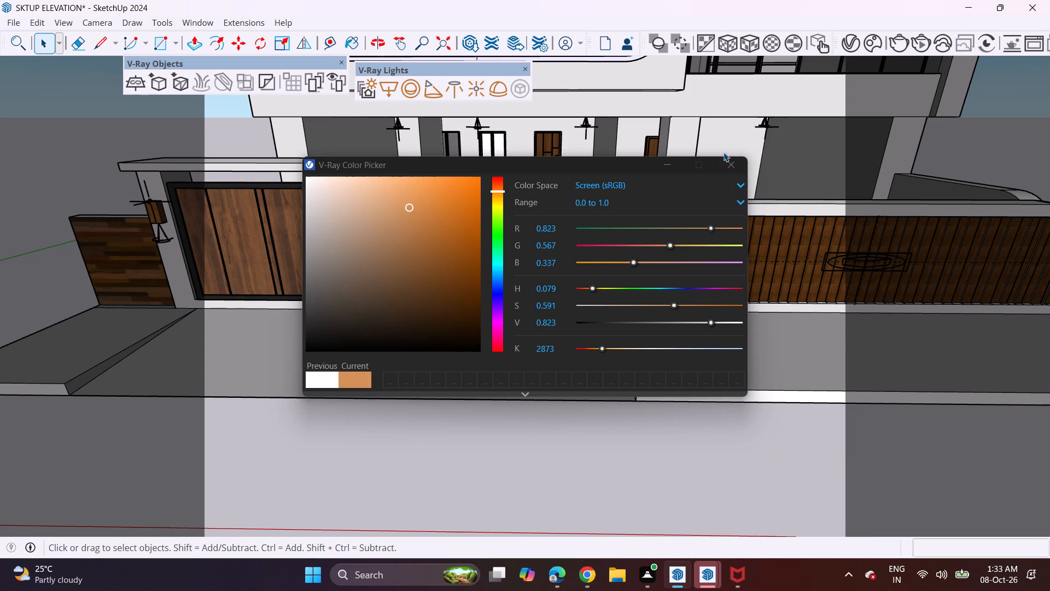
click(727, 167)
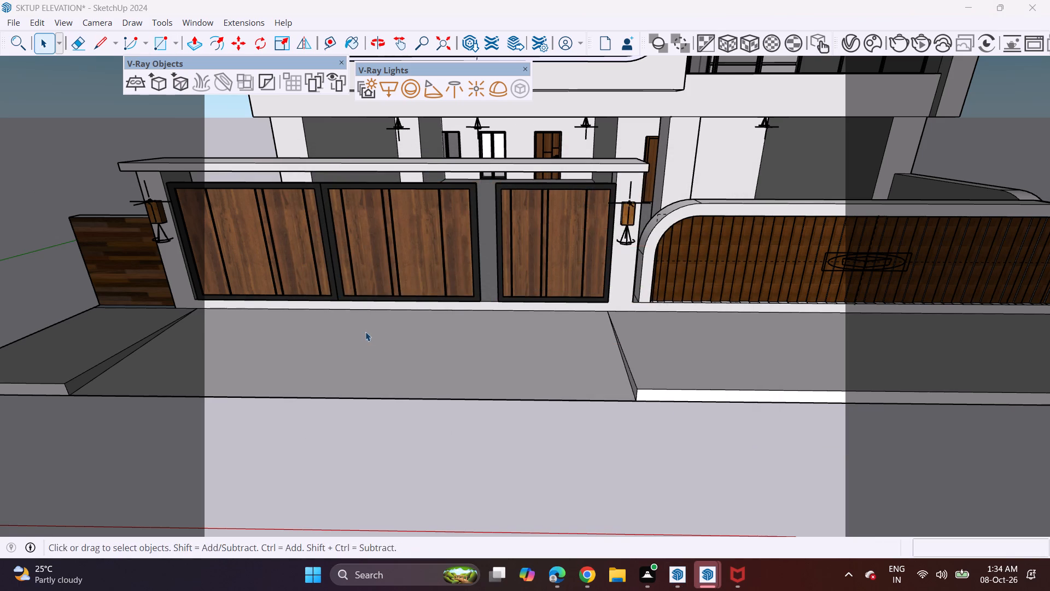
Place a V-Ray sphere light, size about 65, at the rear edge of the ground-floor ceiling between the middle spot lights.
scroll(365, 337, down, 3)
middle_drag(487, 318, 492, 268)
scroll(420, 165, up, 3)
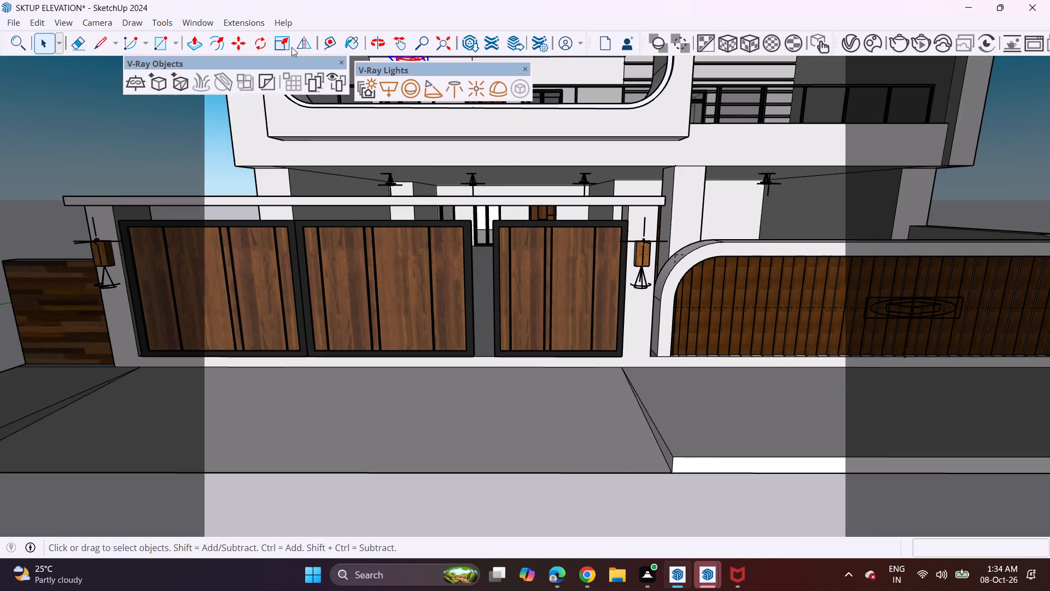
click(409, 98)
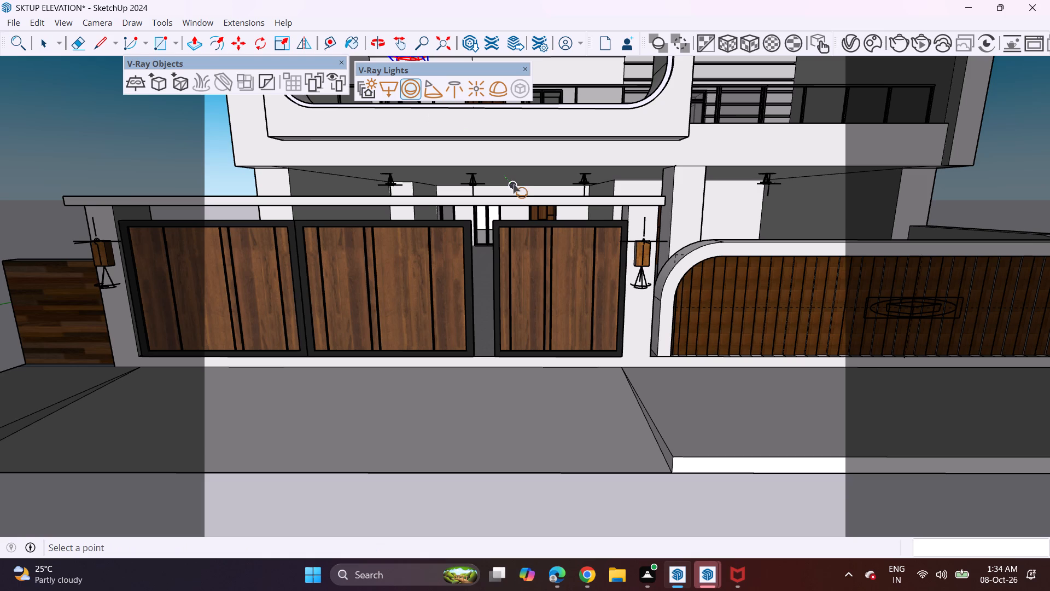
click(510, 184)
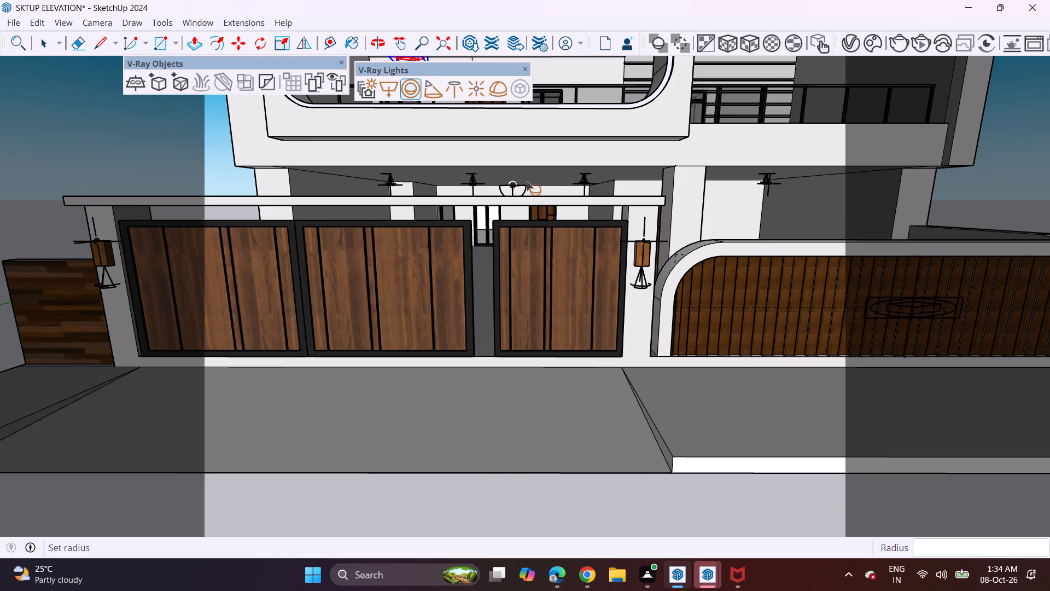
click(531, 187)
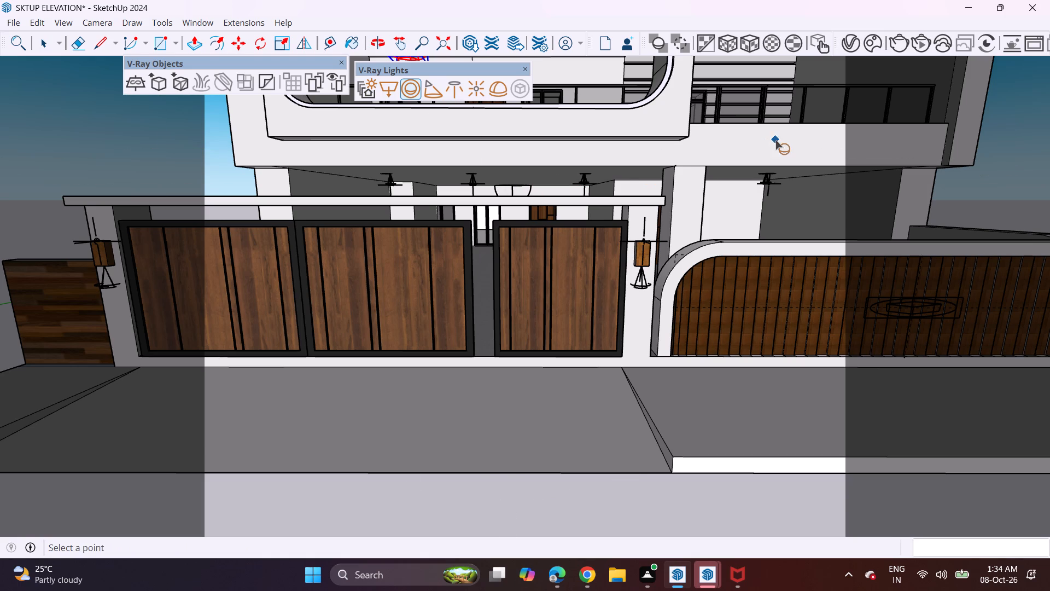
Set the new sphere light's colour to amber, R 0.823, G 0.625, B 0.237, and leave the sphere light tool.
click(852, 48)
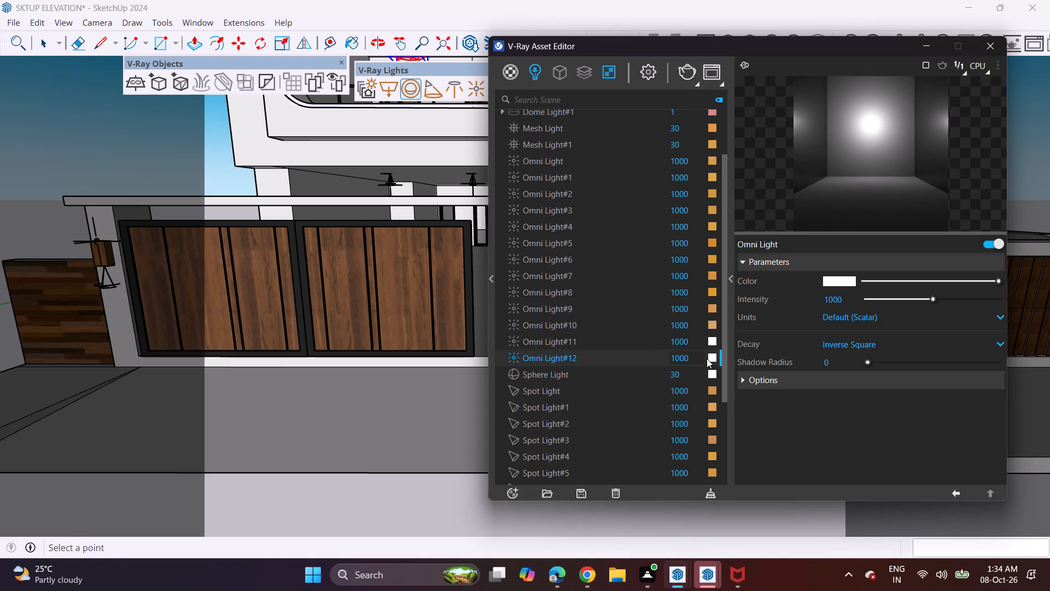
click(713, 374)
click(713, 373)
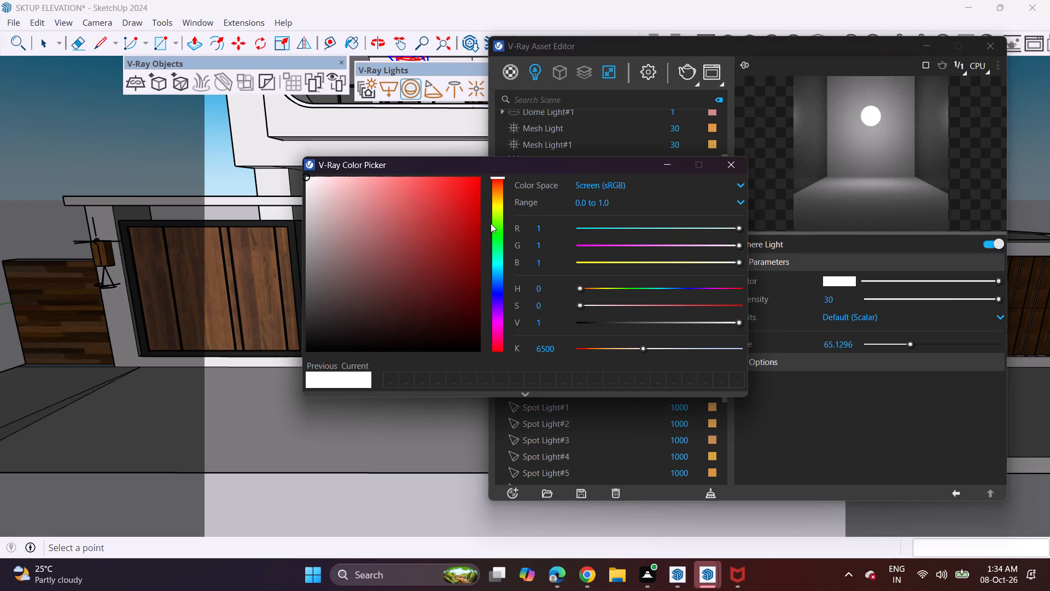
click(498, 211)
click(495, 196)
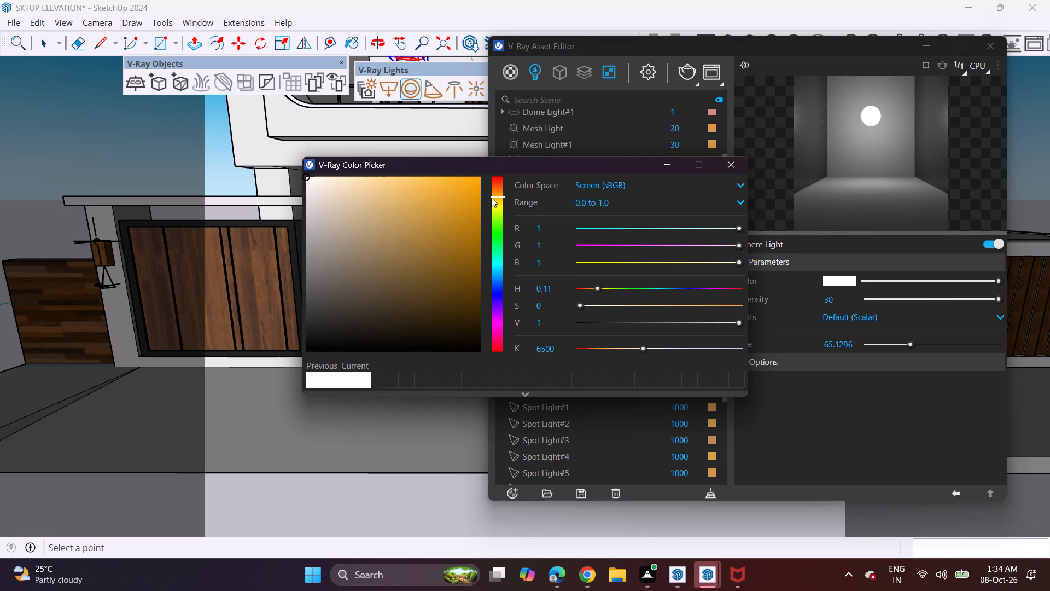
click(402, 215)
click(430, 208)
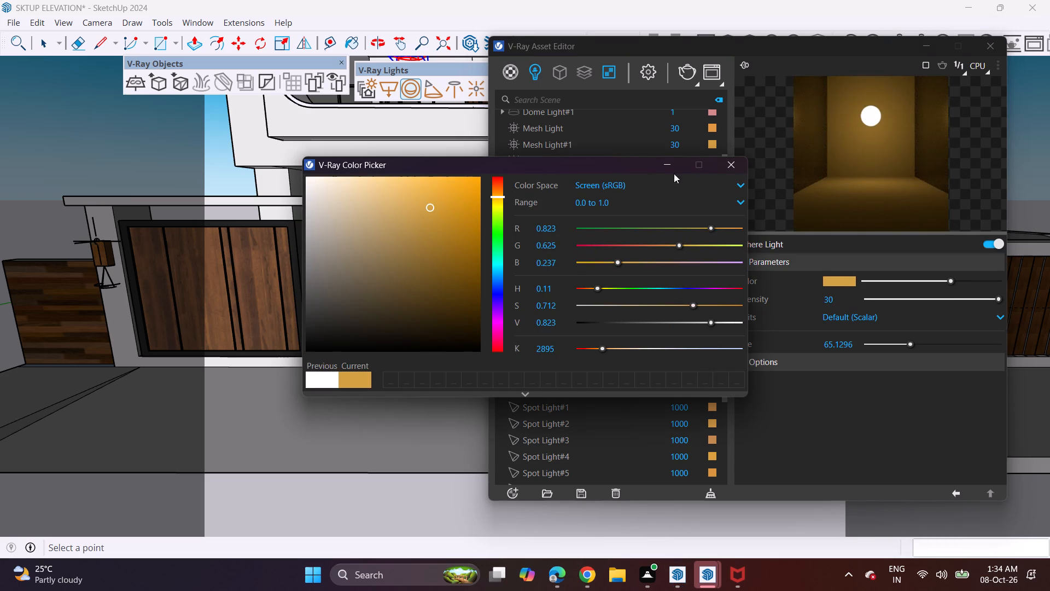
click(731, 171)
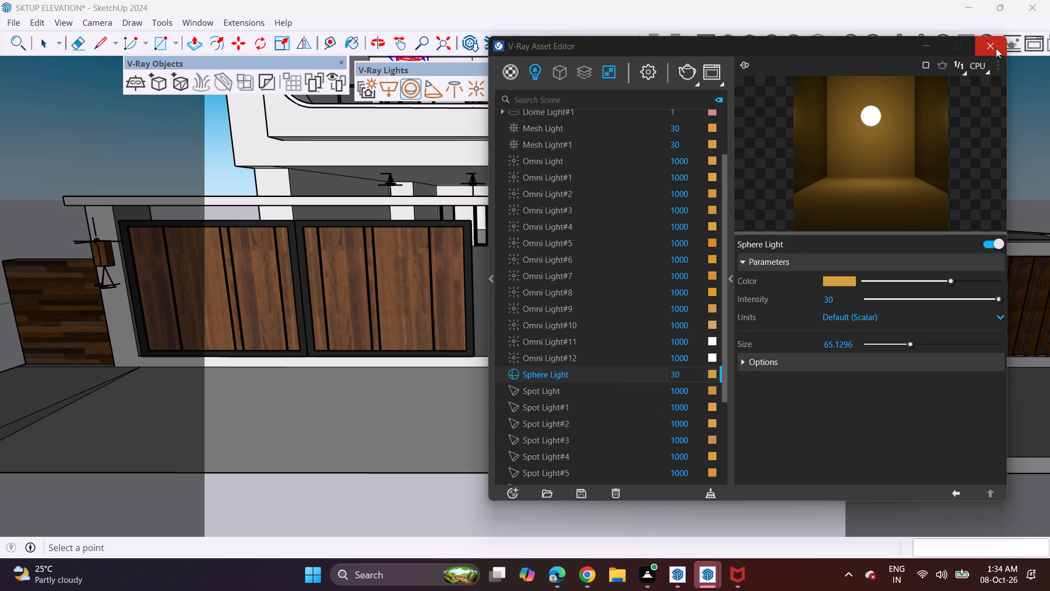
click(996, 48)
scroll(503, 195, down, 4)
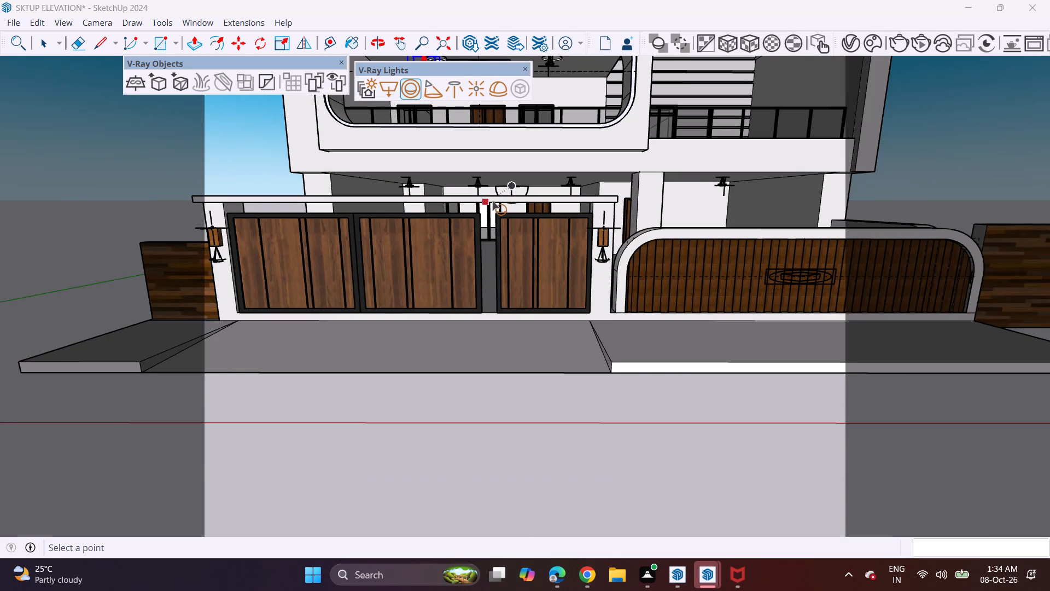
click(40, 47)
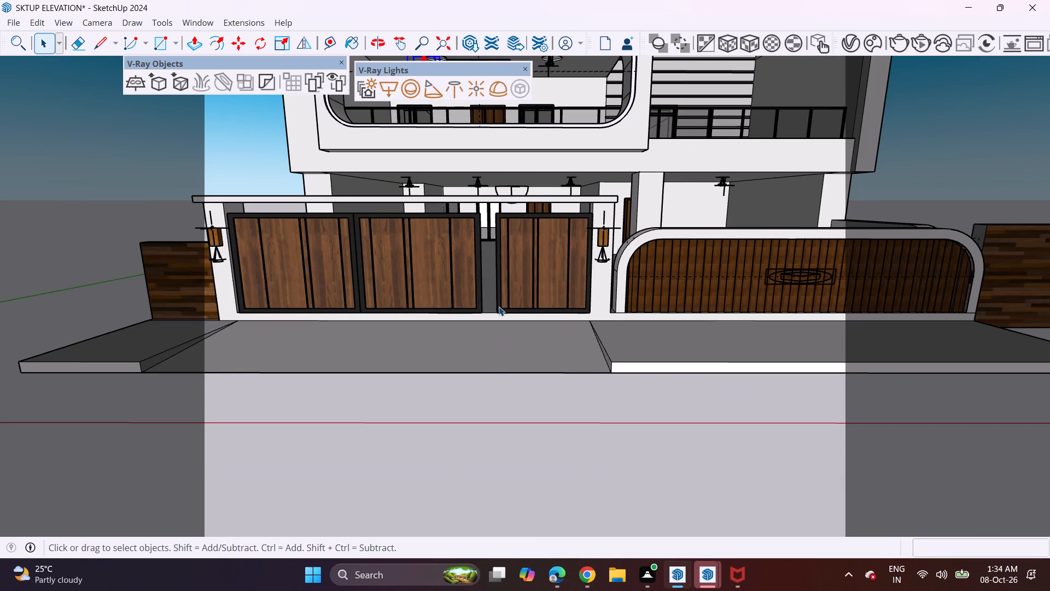
Run a V-Ray test render of the full front elevation to check the amber sphere light, closing the frame buffer when done.
shift+middle_drag(504, 308, 517, 405)
scroll(506, 327, down, 2)
middle_drag(528, 396, 534, 374)
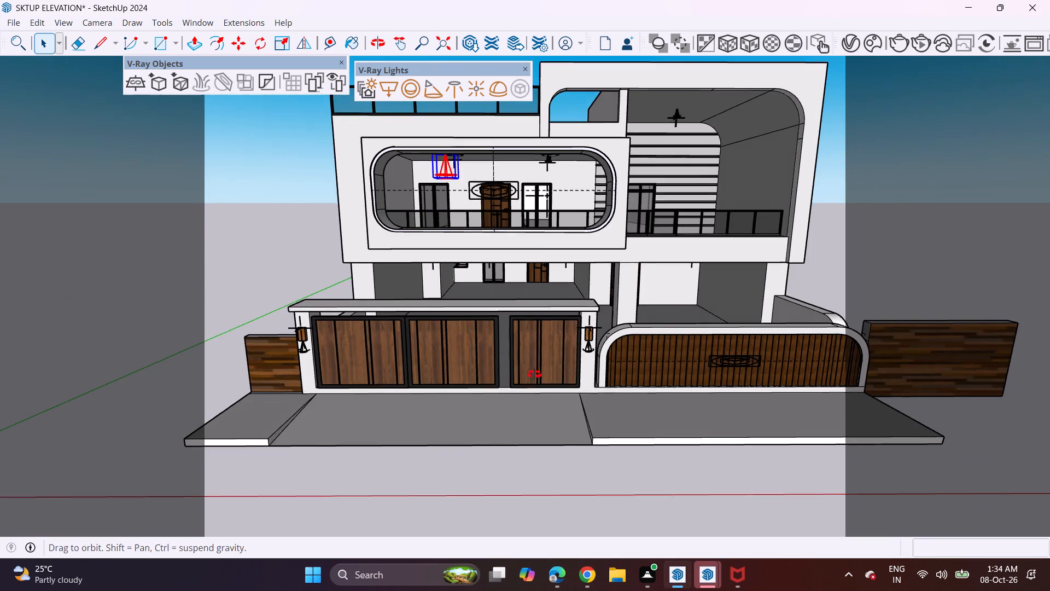
middle_drag(534, 374, 518, 342)
shift+middle_drag(546, 276, 539, 349)
middle_drag(540, 341, 538, 312)
scroll(533, 315, down, 2)
middle_drag(529, 328, 537, 294)
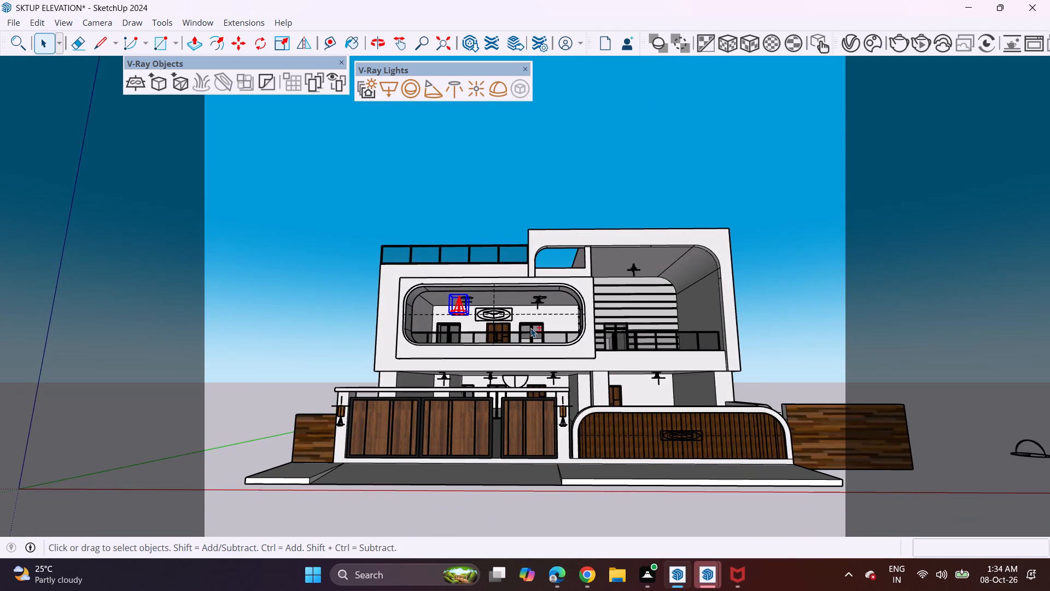
shift+middle_drag(486, 314, 477, 353)
middle_drag(486, 351, 497, 322)
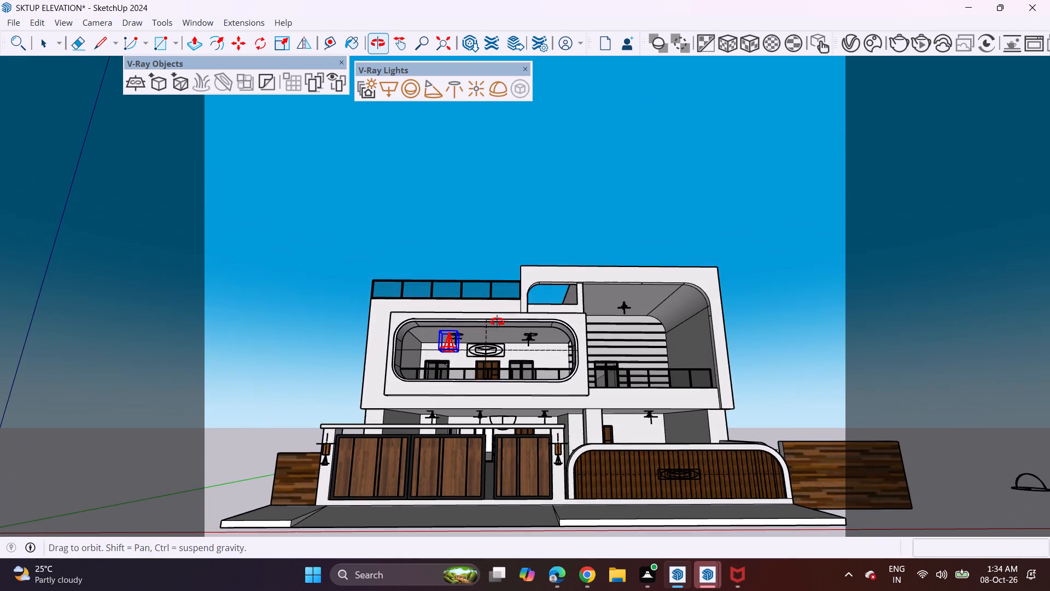
middle_drag(497, 322, 497, 321)
scroll(497, 321, up, 1)
scroll(497, 321, down, 1)
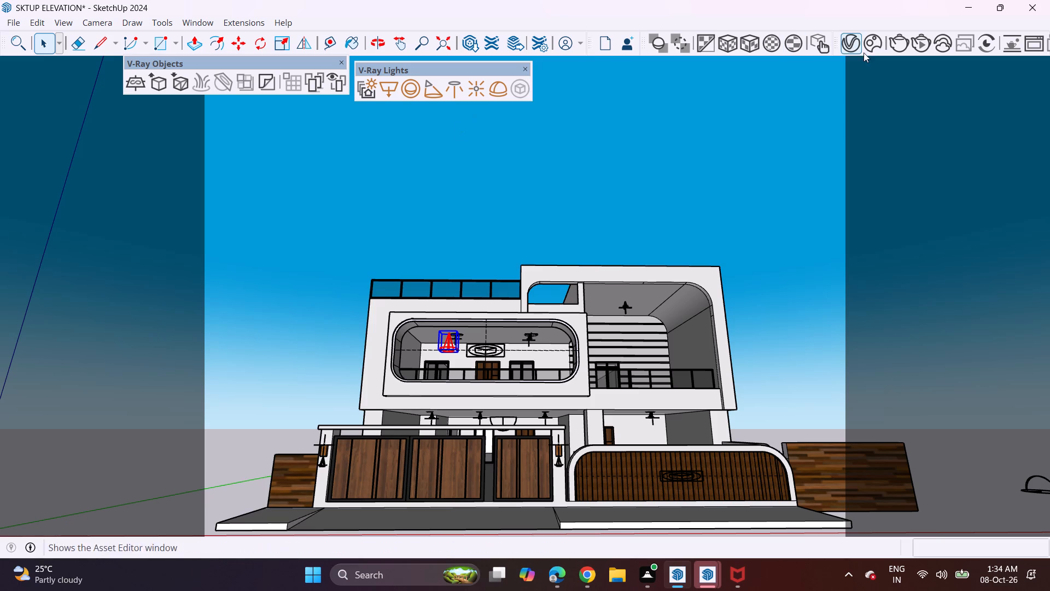
click(896, 50)
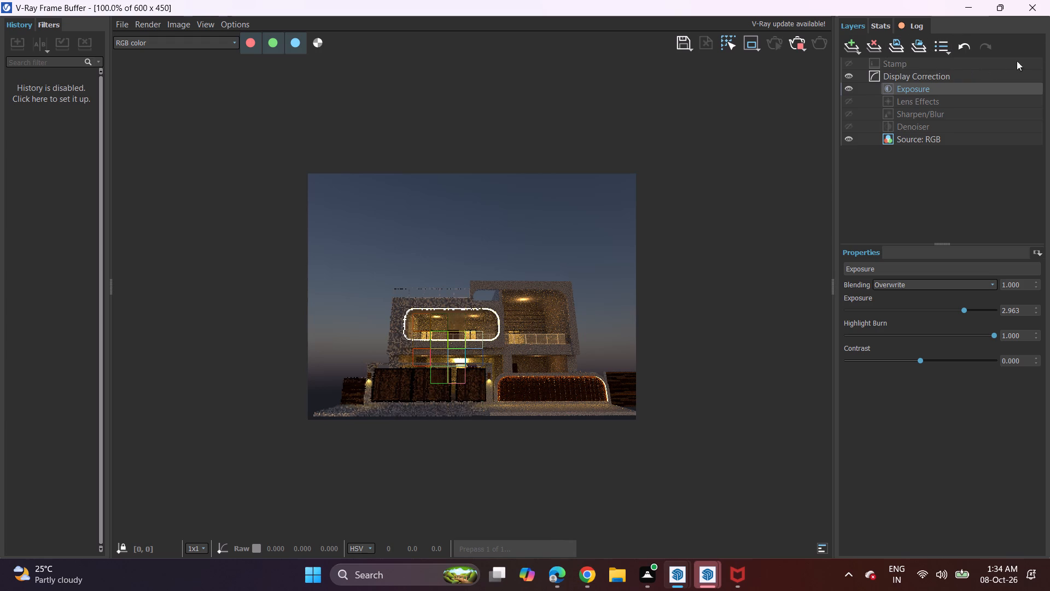
click(1040, 8)
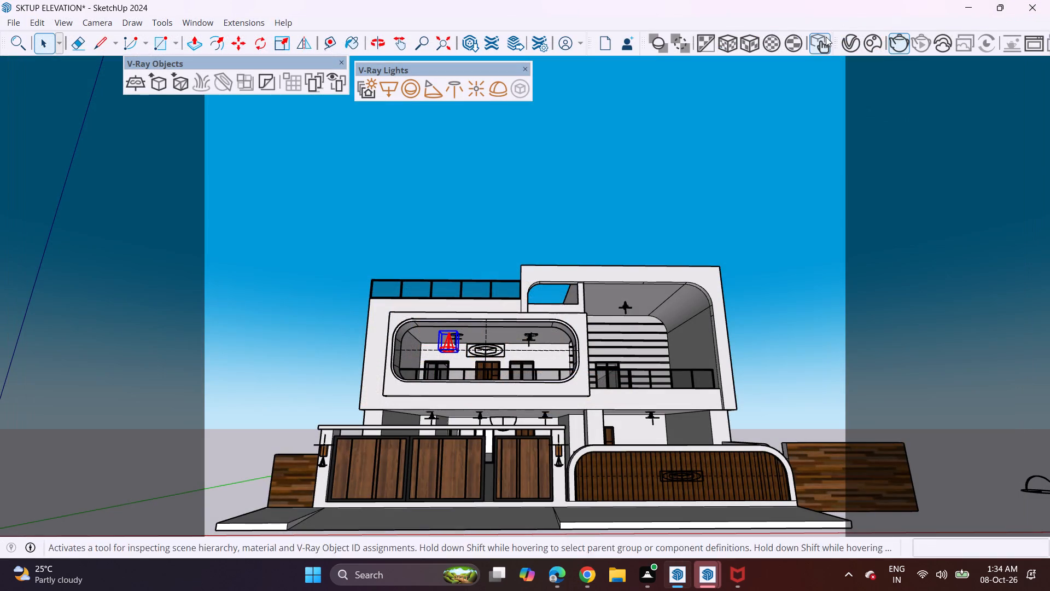
Set the V-Ray camera's exposure value to about 13.24 in the render settings.
click(845, 45)
click(645, 63)
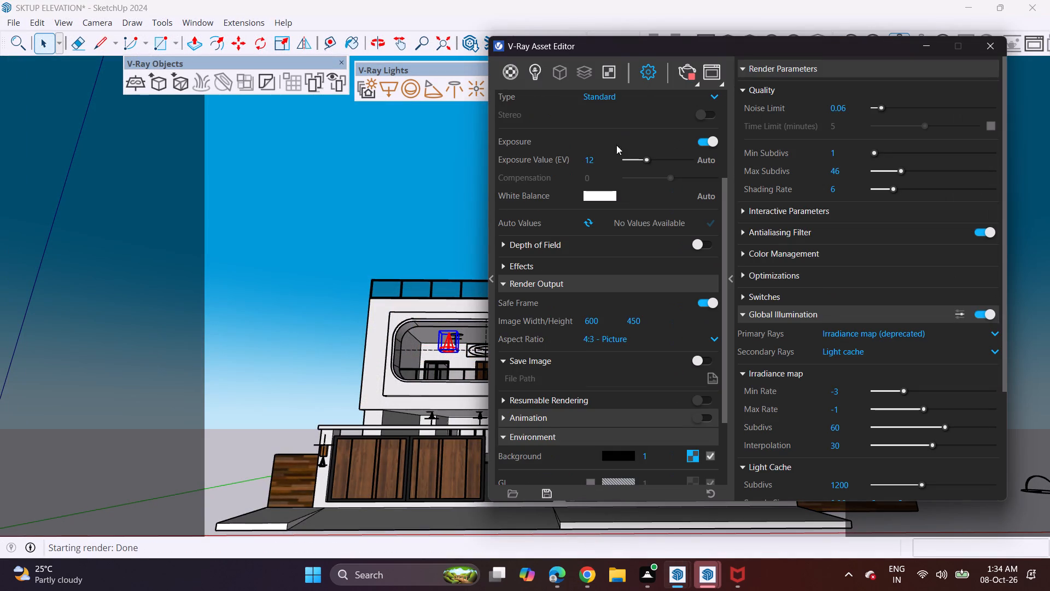
click(649, 158)
click(651, 161)
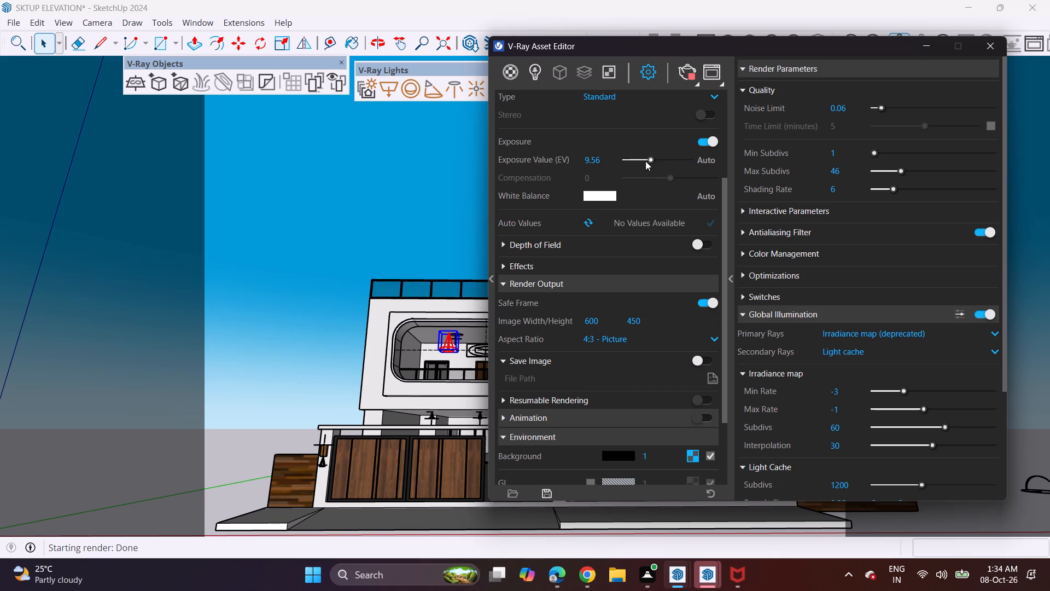
drag(649, 157, 642, 161)
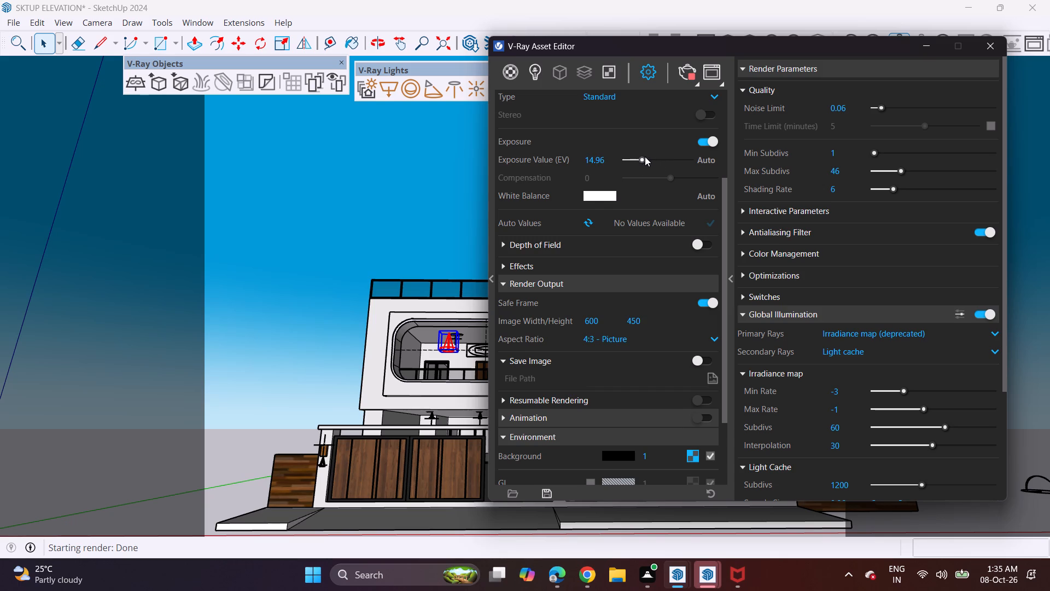
click(645, 157)
Set the V-Ray render quality to the High+ preset, keeping the denoiser on Auto.
scroll(586, 258, down, 2)
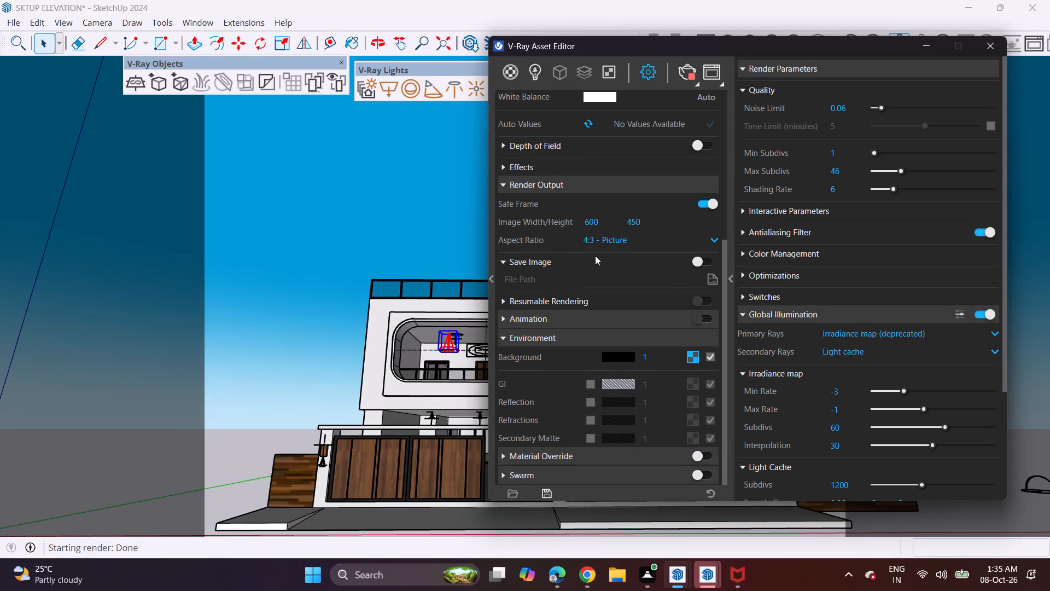
scroll(594, 244, up, 1)
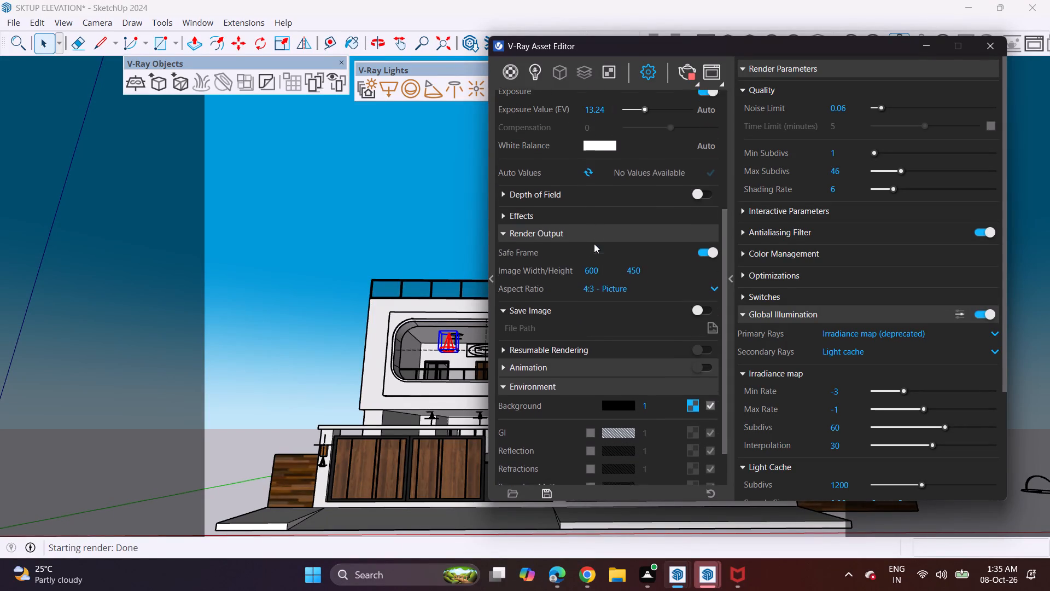
scroll(594, 244, up, 1)
scroll(578, 300, down, 2)
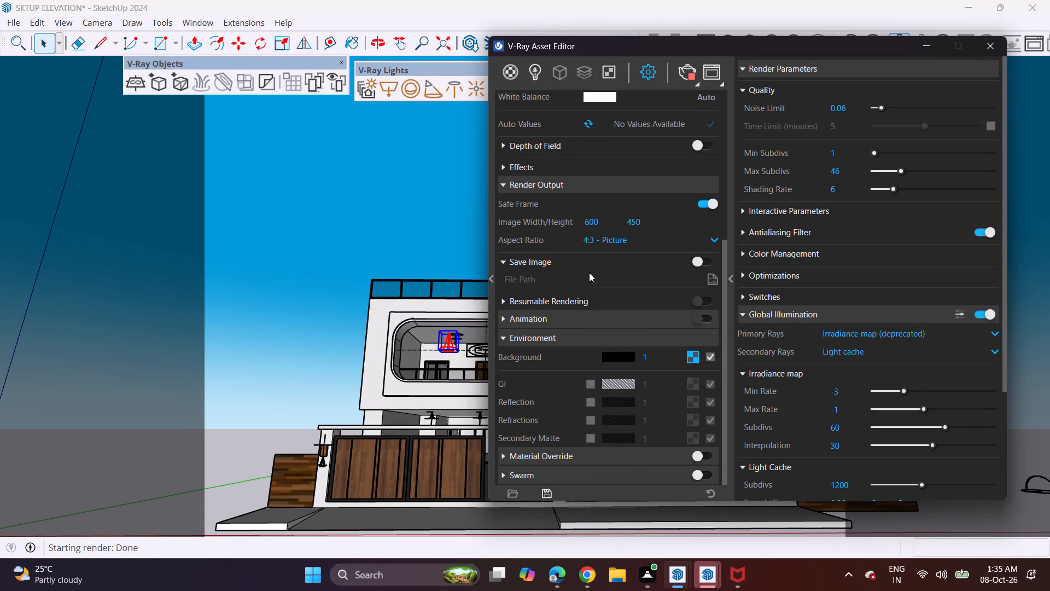
scroll(551, 368, down, 2)
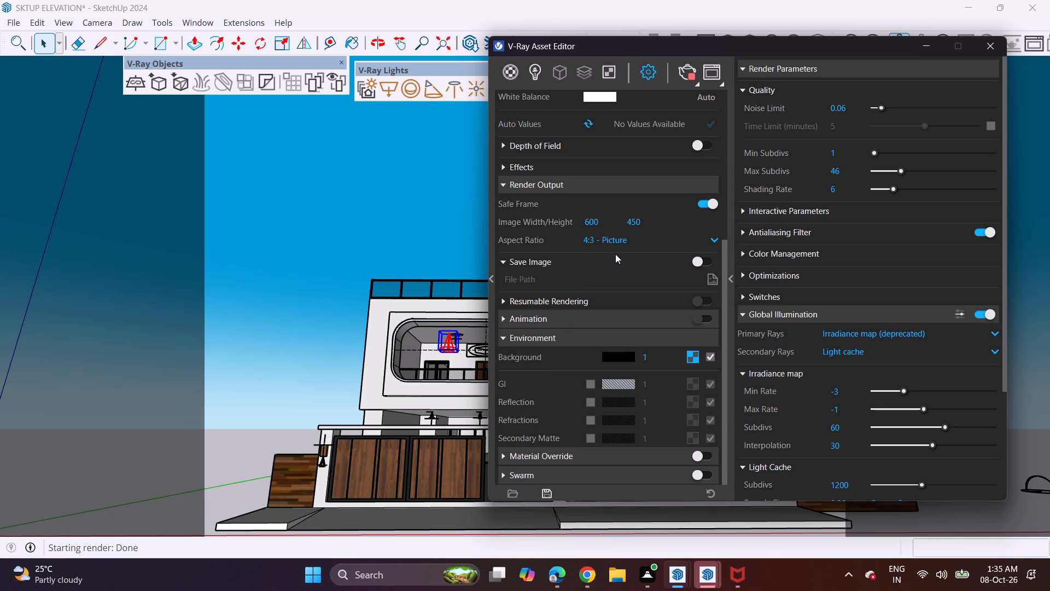
scroll(615, 245, up, 3)
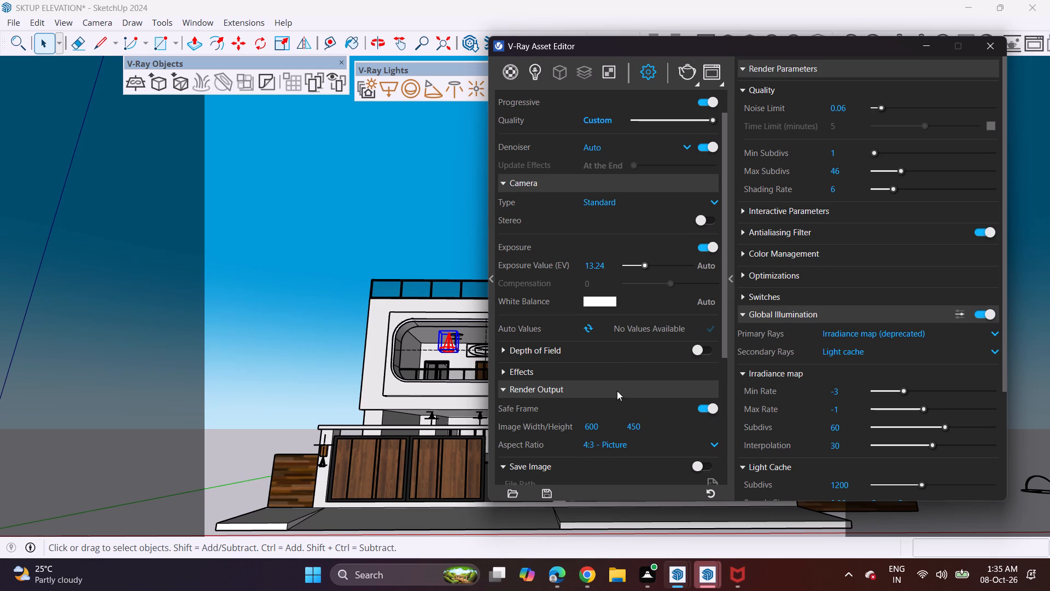
scroll(631, 318, up, 5)
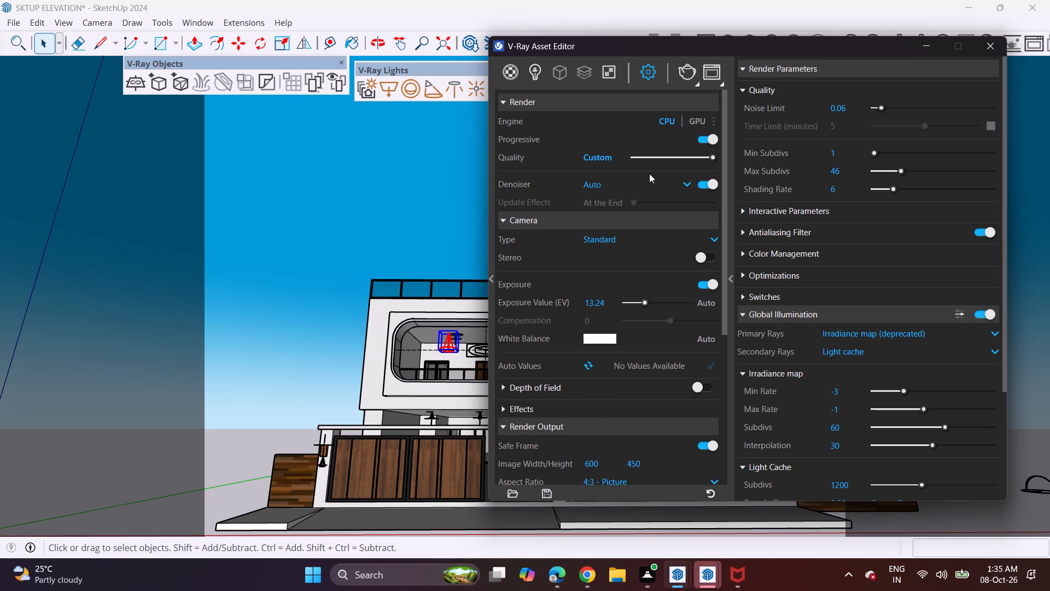
click(685, 177)
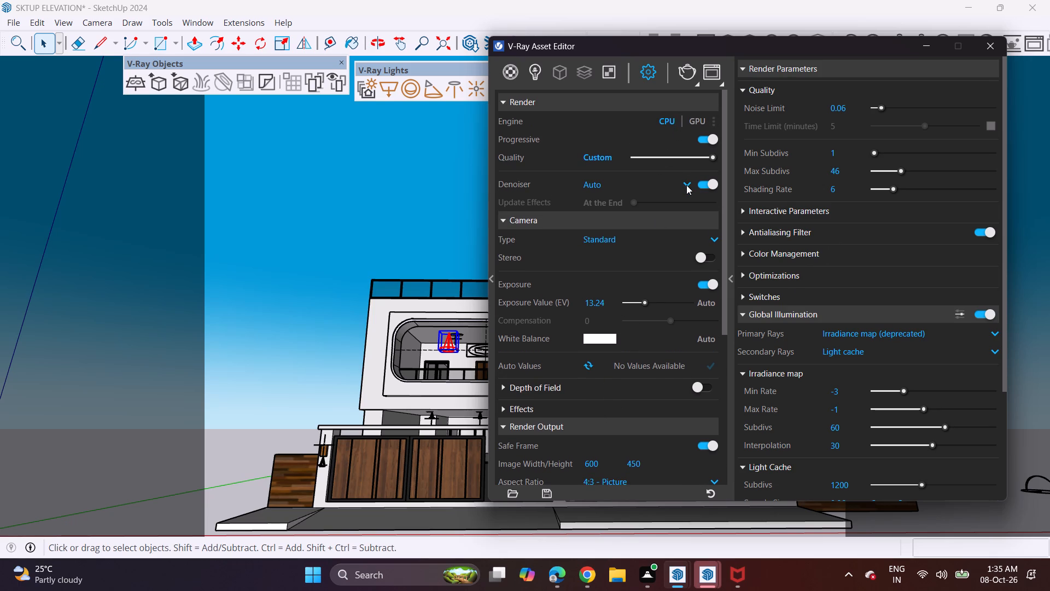
click(686, 185)
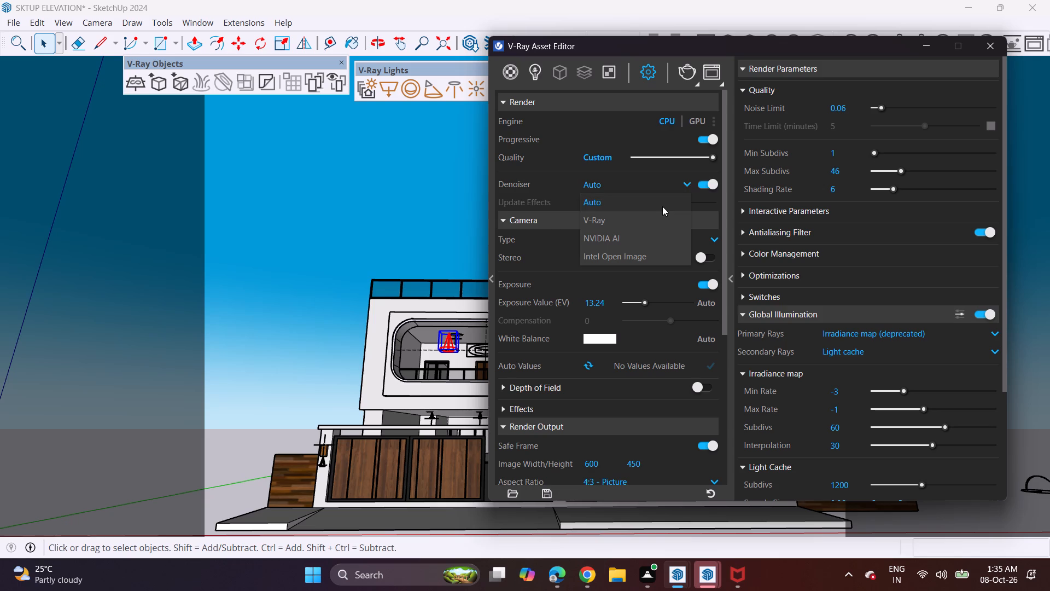
click(661, 206)
click(696, 153)
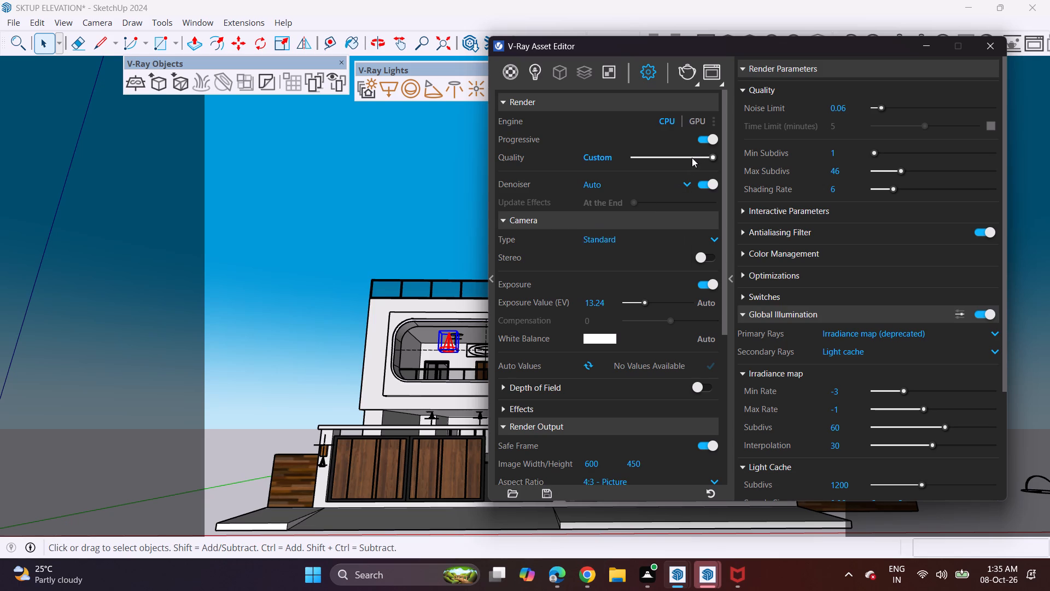
click(692, 158)
drag(697, 157, 726, 164)
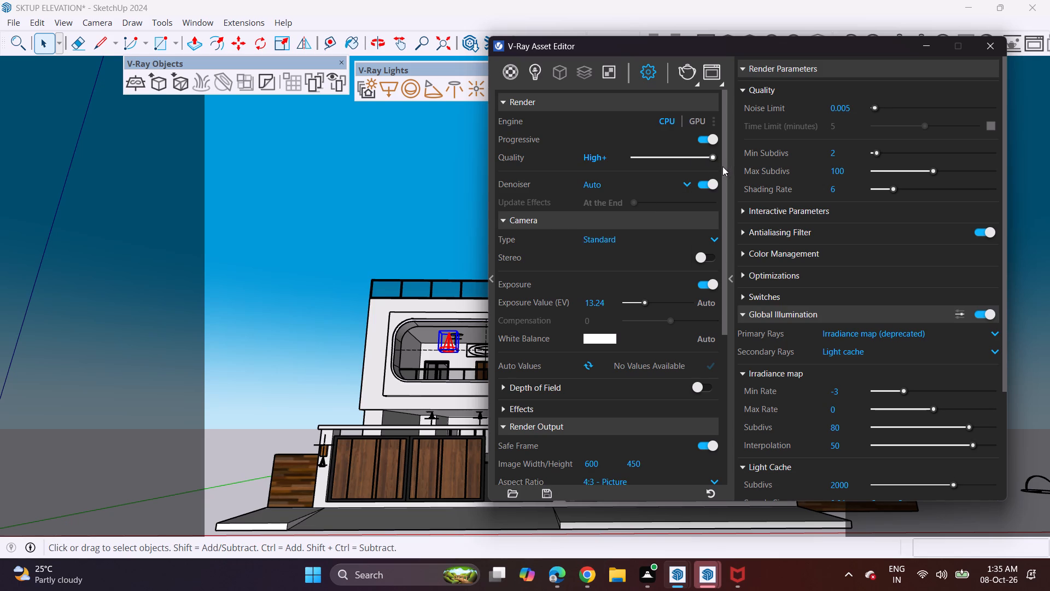
Set the render quality's noise limit to 0.06 and the minimum subdivisions to 6.
click(880, 107)
click(874, 107)
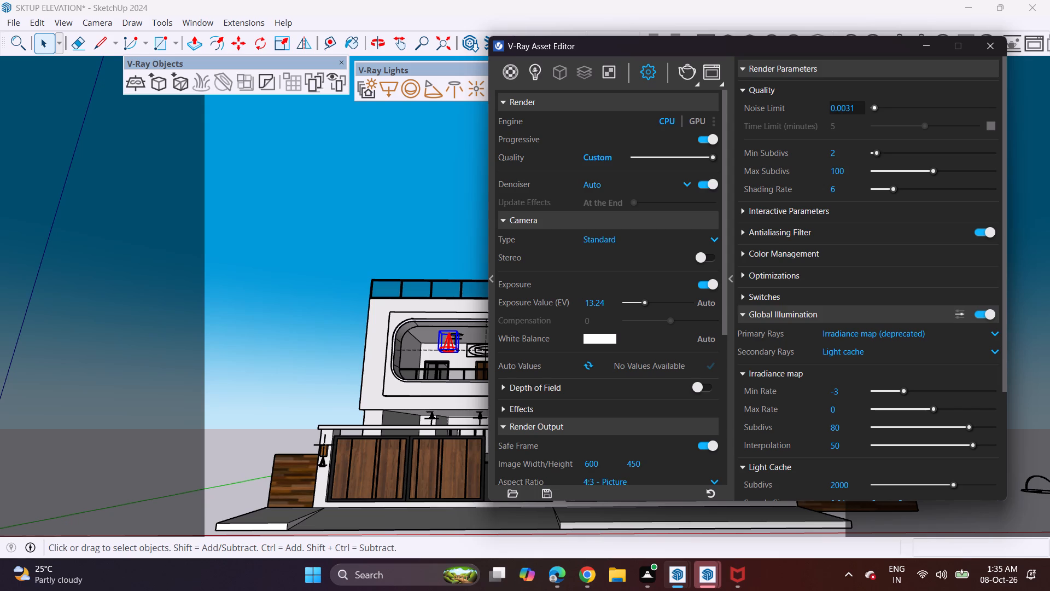
click(854, 109)
key(BackSpace)
key(BackSpace)
key(BackSpace)
key(BackSpace)
key(BackSpace)
key(BackSpace)
text(0.06)
click(888, 152)
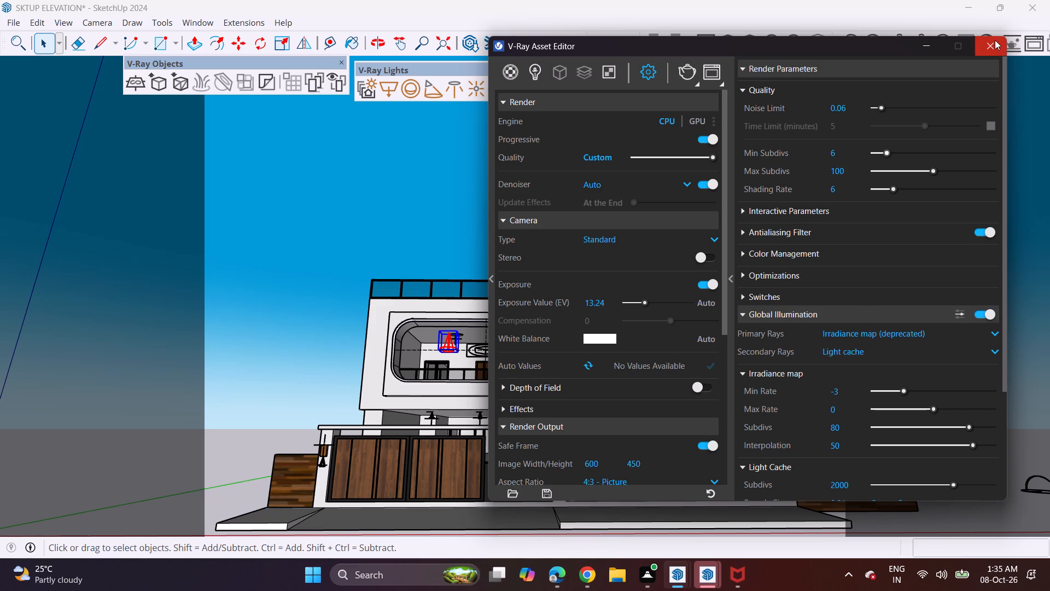
Bring up the scene's light list and delete the amber sphere light from the ground-floor ceiling.
click(540, 74)
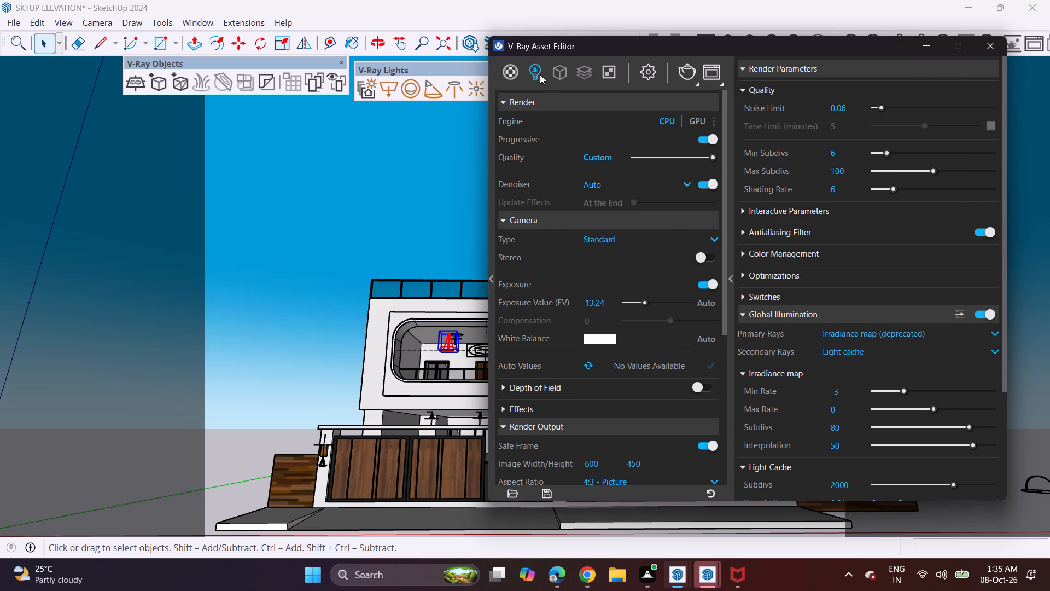
scroll(664, 411, down, 1)
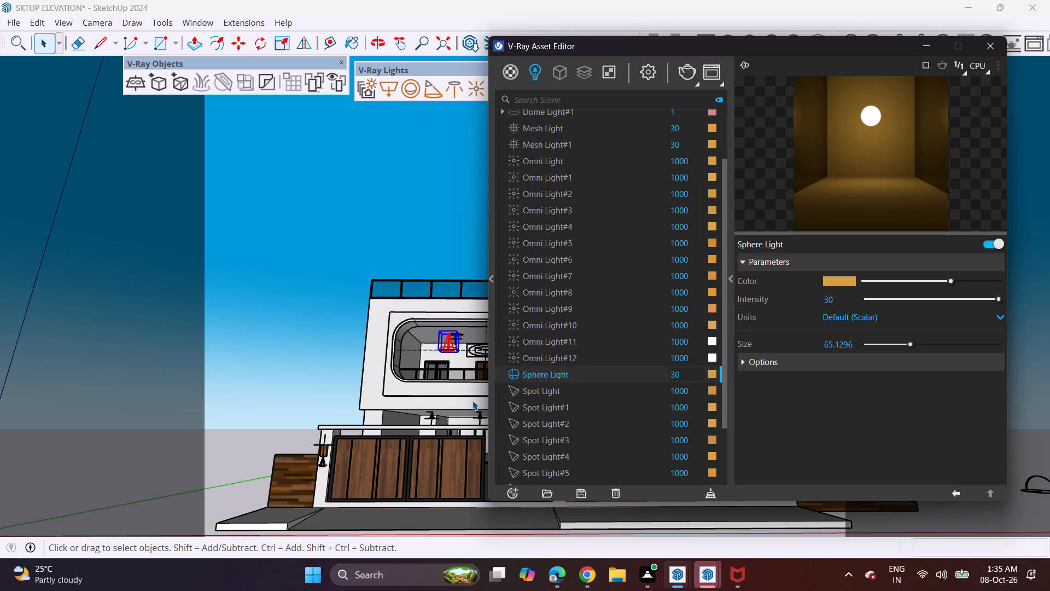
middle_drag(464, 407, 499, 414)
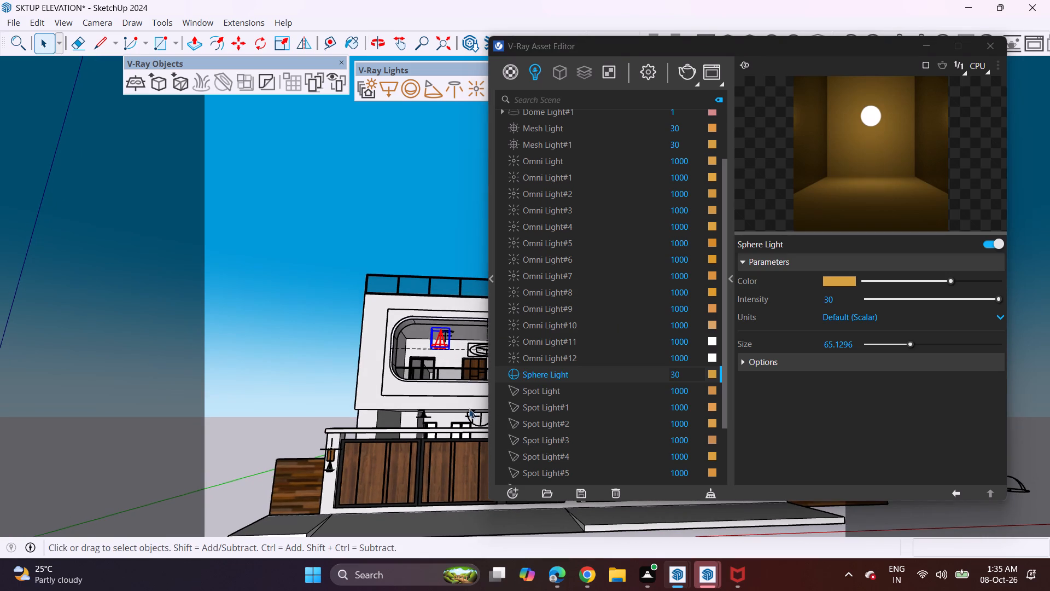
click(478, 424)
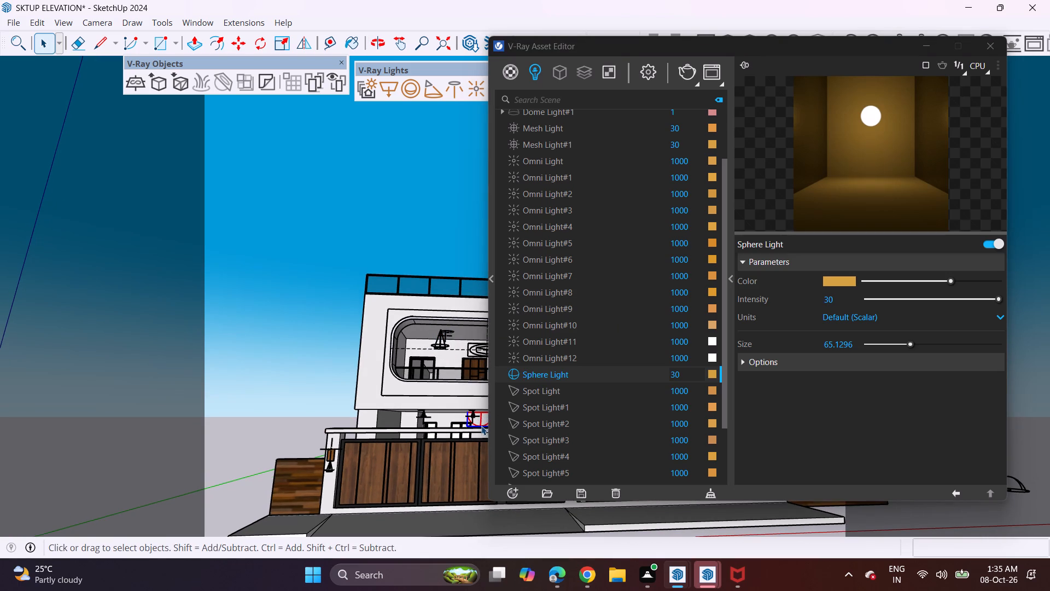
key(Delete)
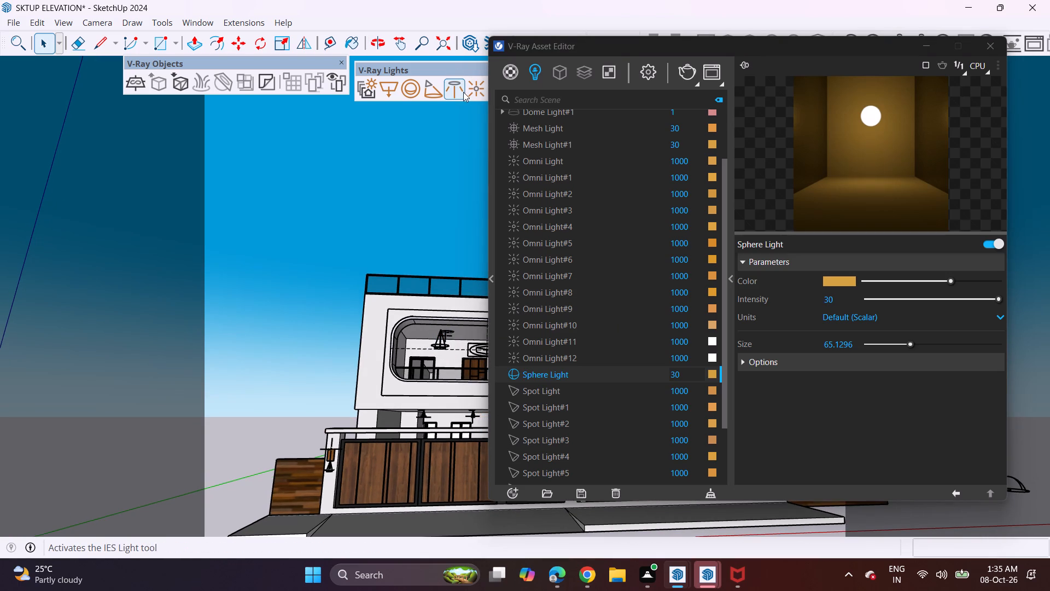
Place a V-Ray omni light on the rear wall's top edge on the ground floor, between the glazed double door and the wooden door.
click(471, 88)
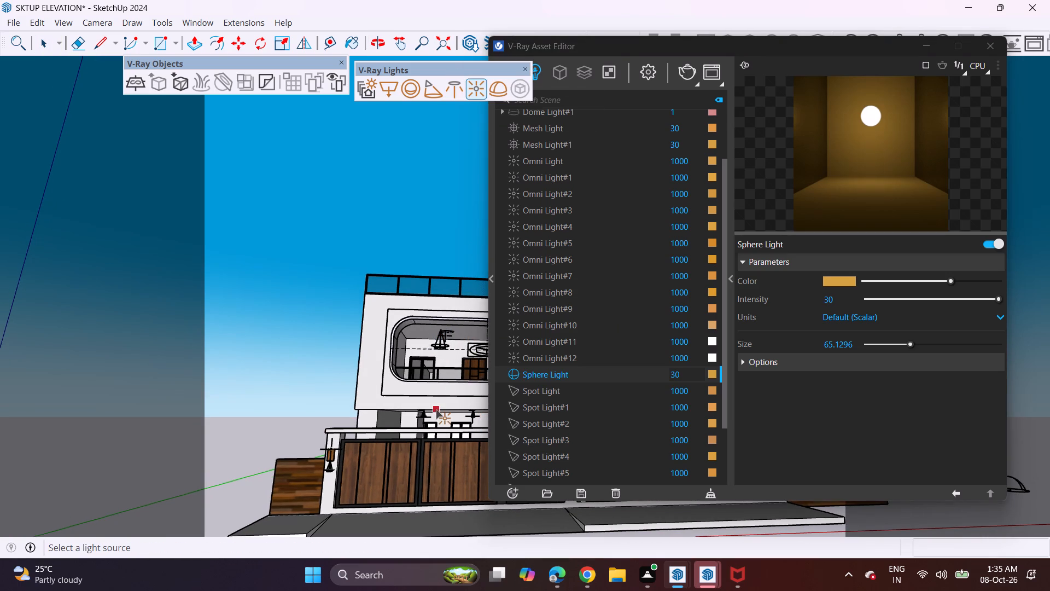
shift+middle_drag(436, 405, 320, 331)
middle_drag(344, 309, 347, 341)
scroll(344, 309, up, 1)
scroll(391, 371, up, 4)
scroll(426, 333, up, 3)
middle_drag(425, 348, 422, 362)
scroll(415, 349, up, 8)
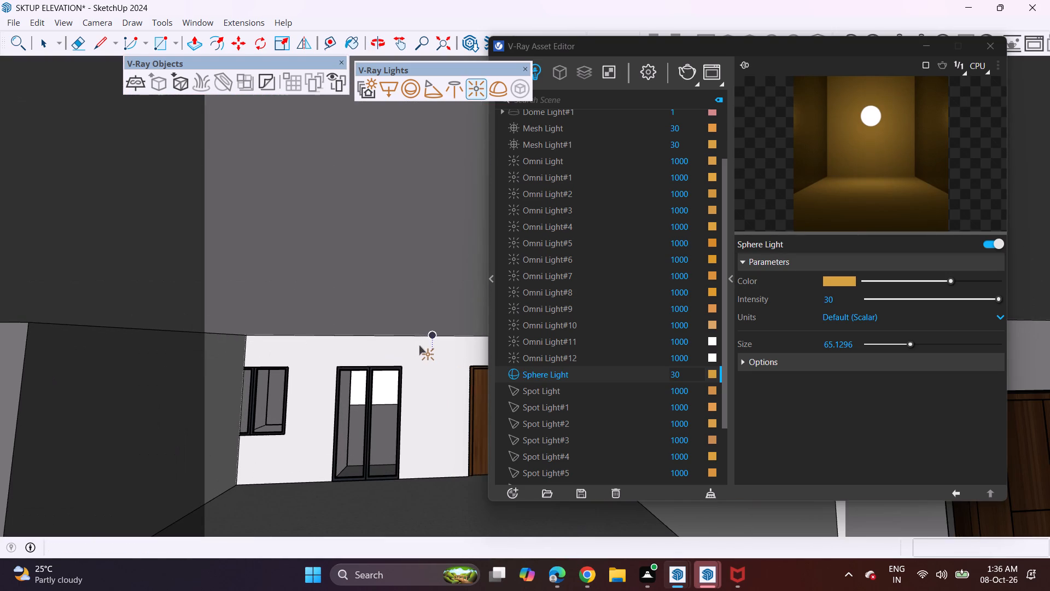
click(422, 339)
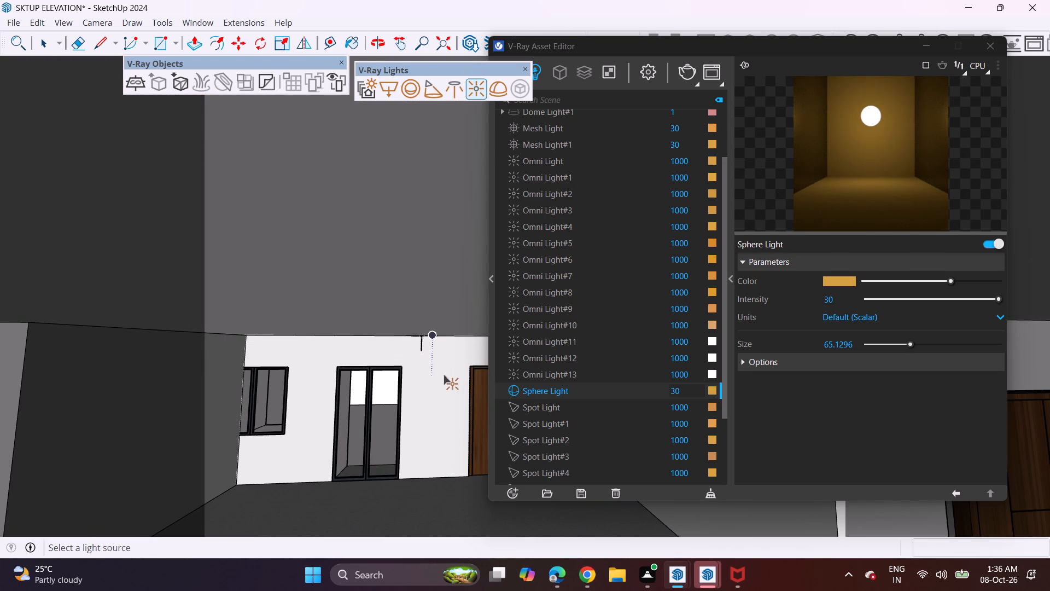
key(space)
Scale the new omni light uniformly by a factor of about 2.5.
click(422, 340)
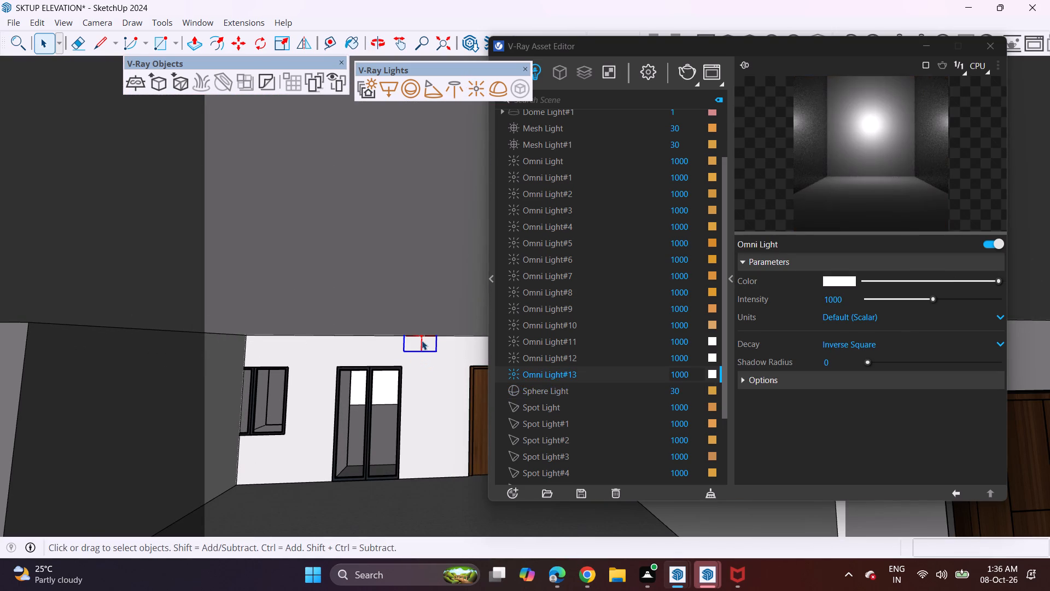
click(282, 44)
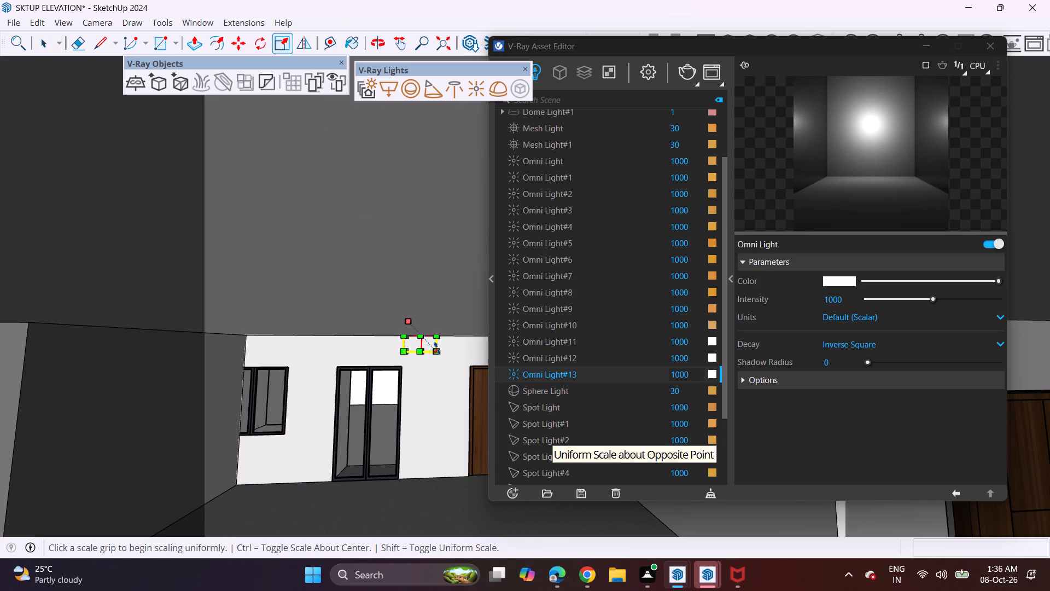
click(437, 348)
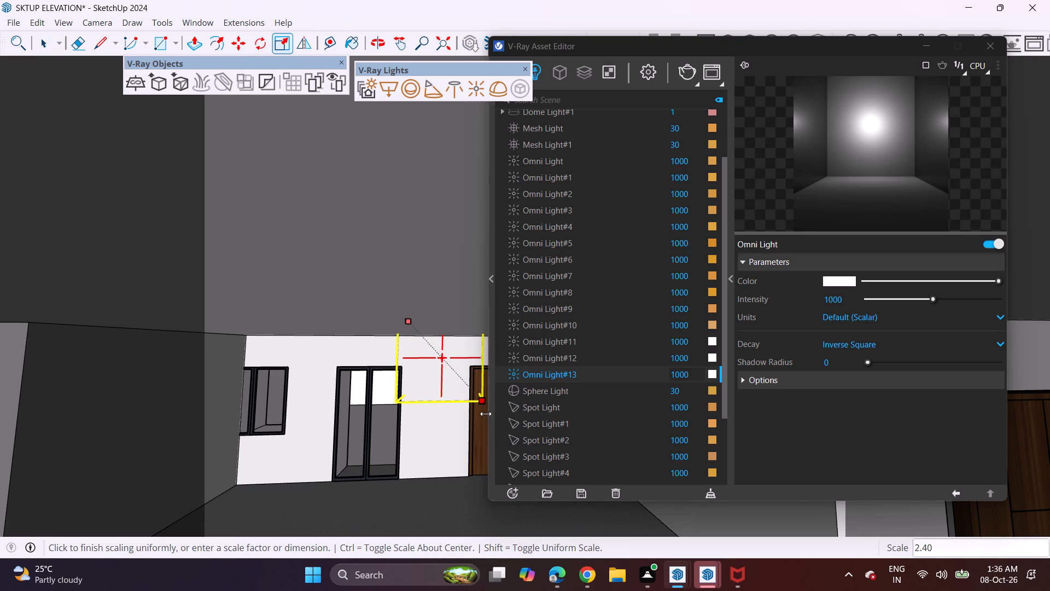
click(486, 416)
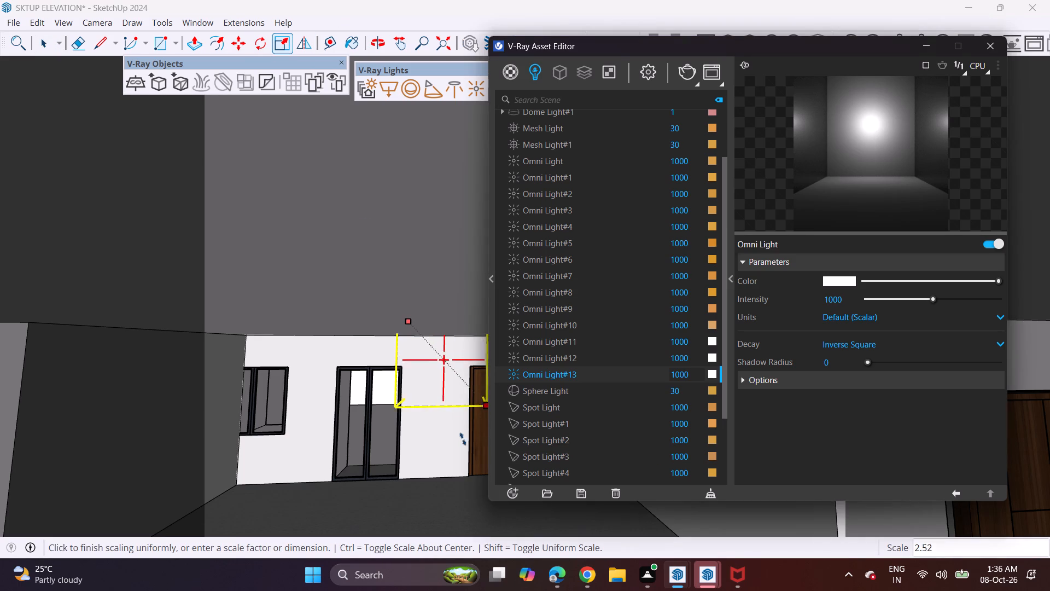
click(462, 445)
Set the new omni light's colour to amber, R 0.757, G 0.556, B 0.236, and close the colour picker and Asset Editor.
scroll(451, 395, down, 3)
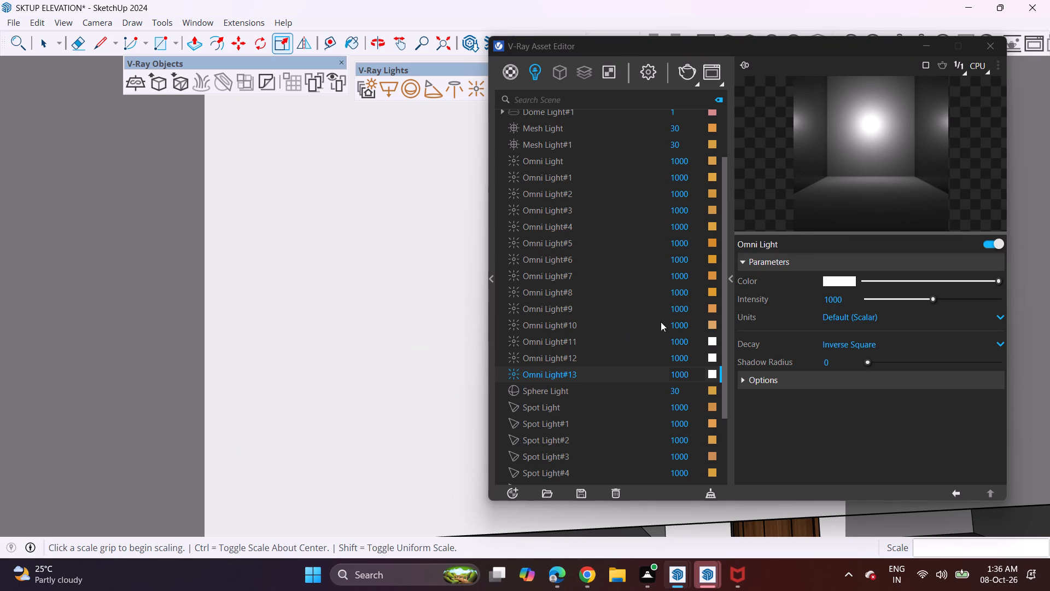
click(711, 374)
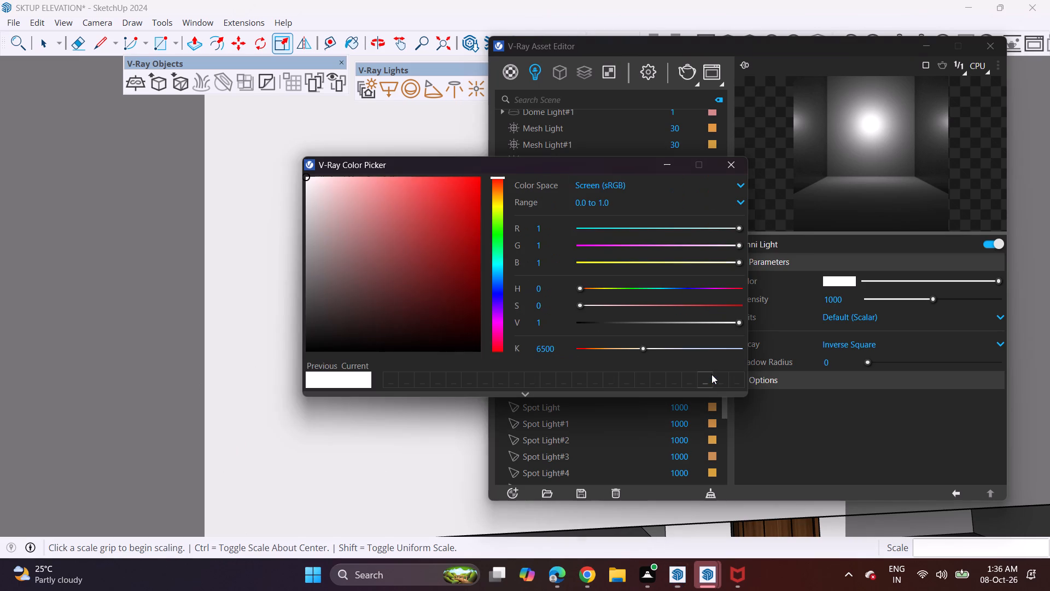
click(499, 205)
click(499, 198)
click(499, 195)
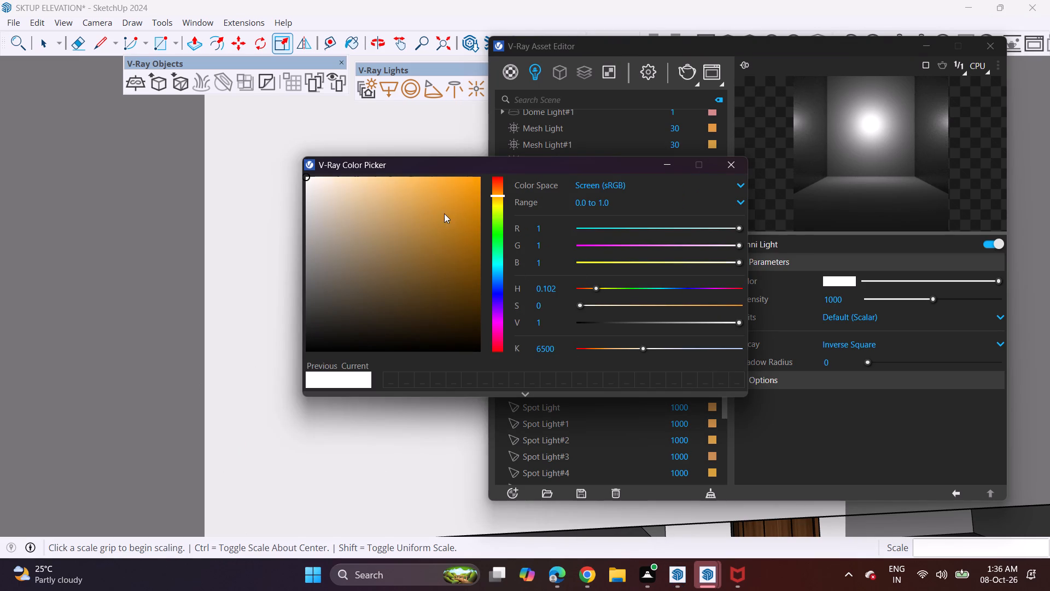
click(427, 219)
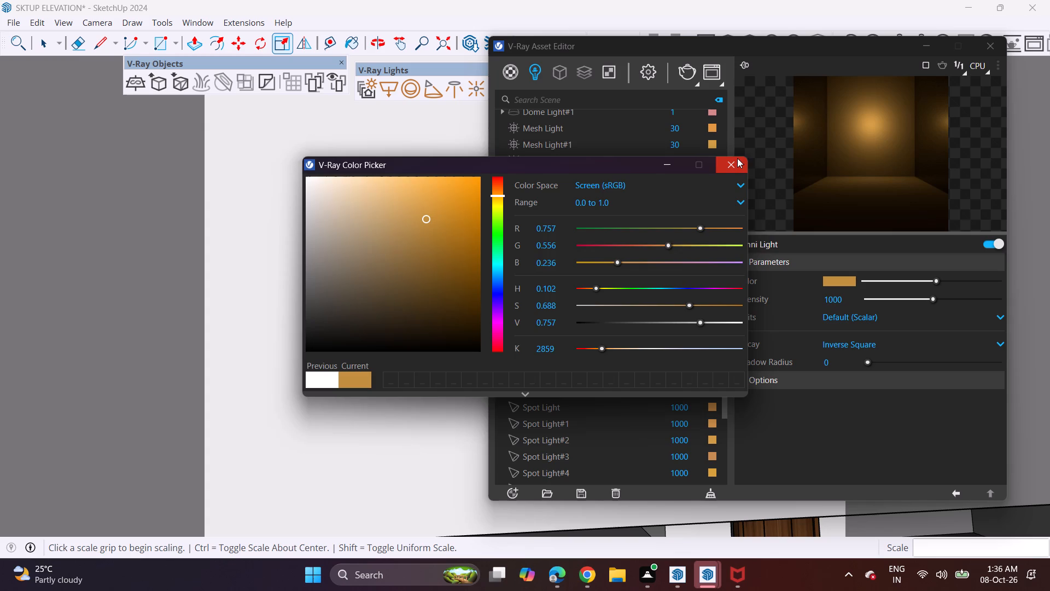
click(737, 158)
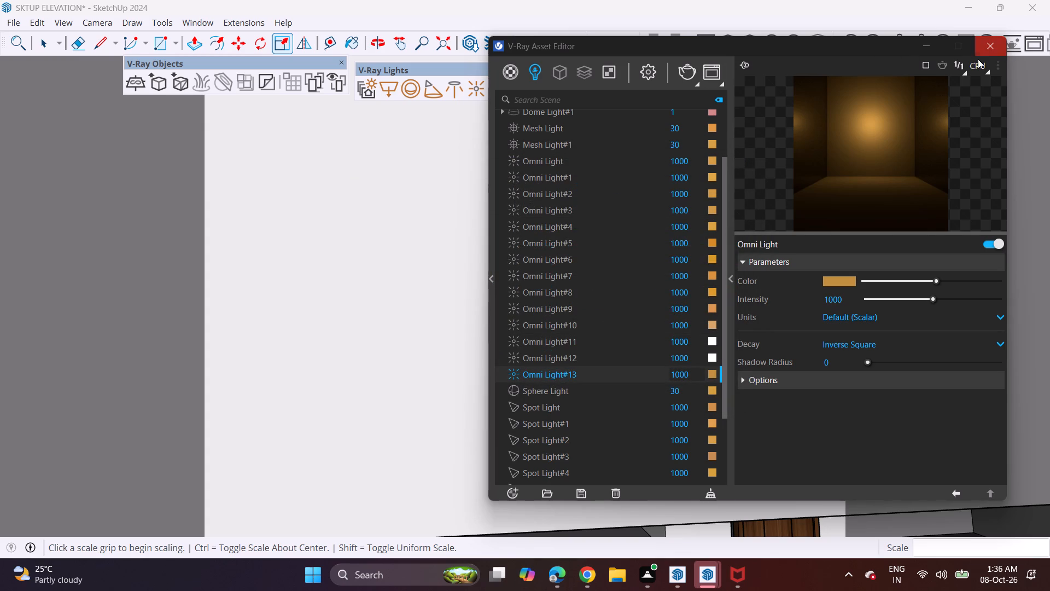
click(979, 56)
click(981, 54)
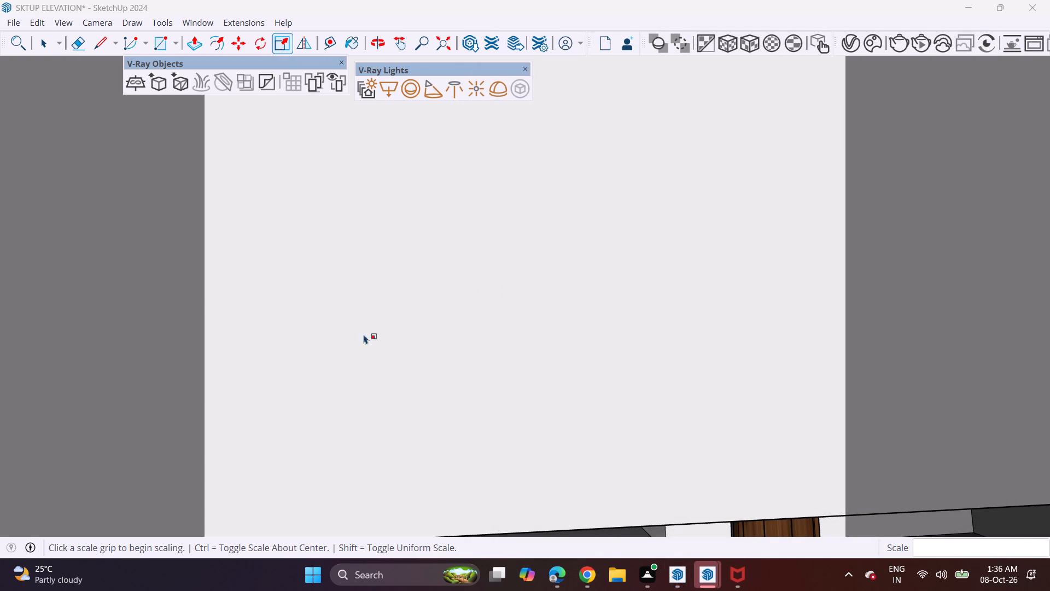
Run a V-Ray test render of the whole front elevation seen from a low frontal viewpoint.
click(425, 40)
drag(447, 169, 467, 345)
click(457, 304)
drag(462, 337, 468, 372)
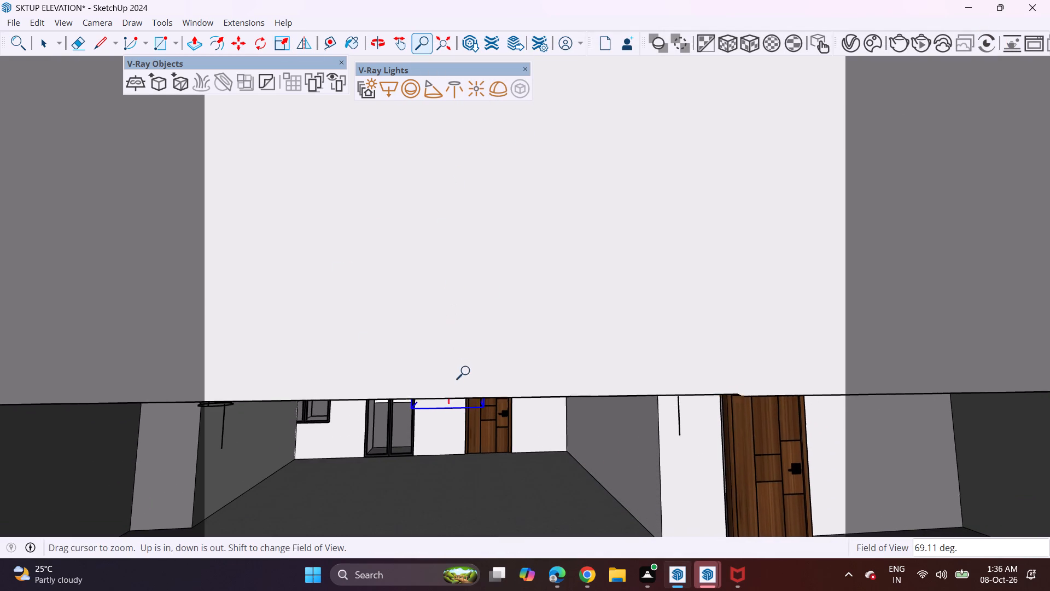
drag(468, 372, 469, 374)
scroll(470, 358, down, 20)
scroll(470, 358, down, 17)
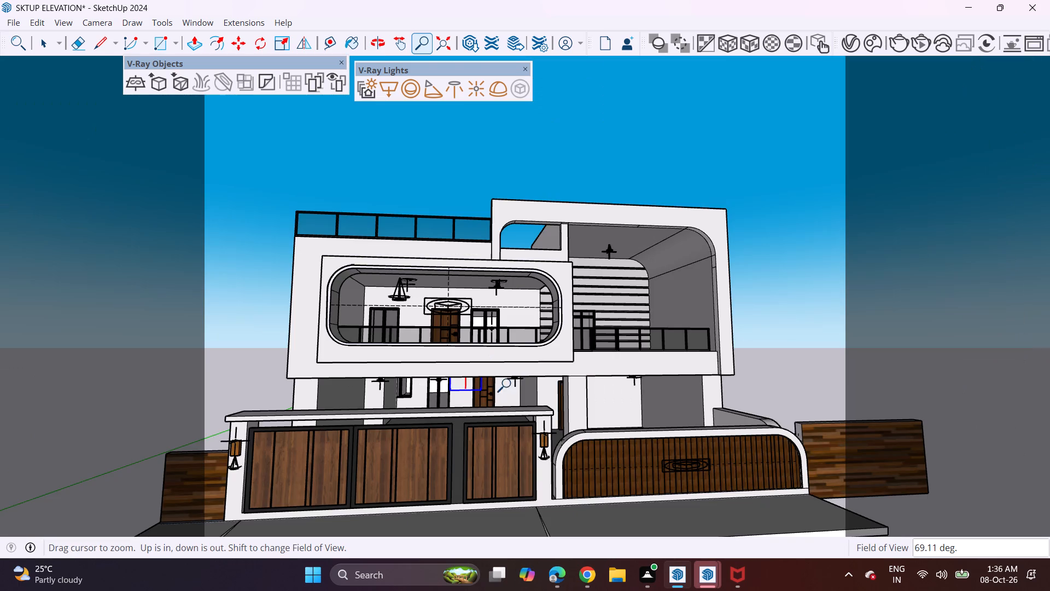
middle_drag(523, 379, 492, 363)
middle_drag(492, 357, 490, 352)
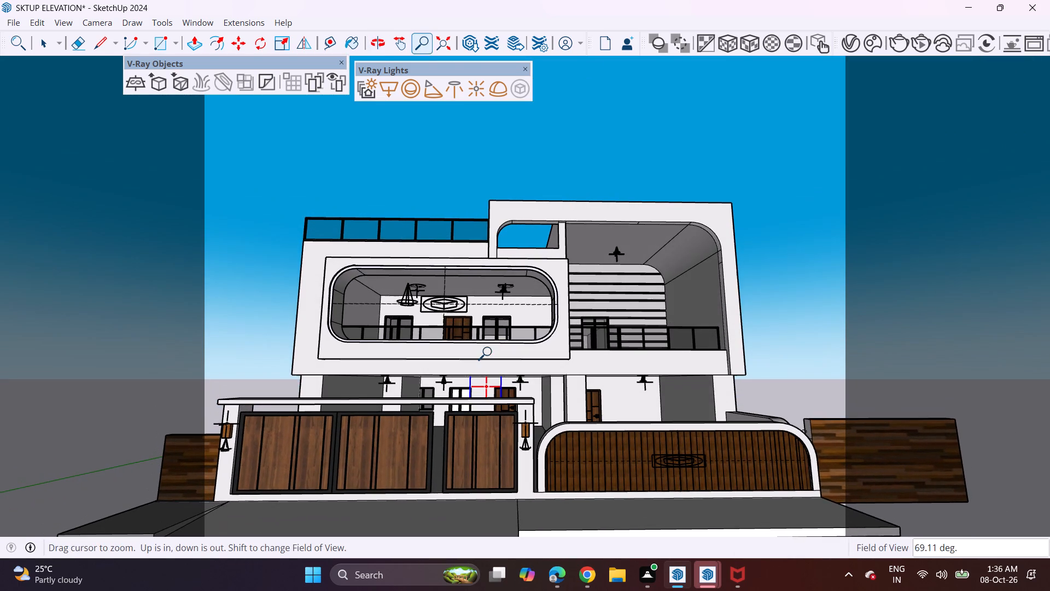
middle_click(490, 352)
middle_drag(485, 362, 488, 354)
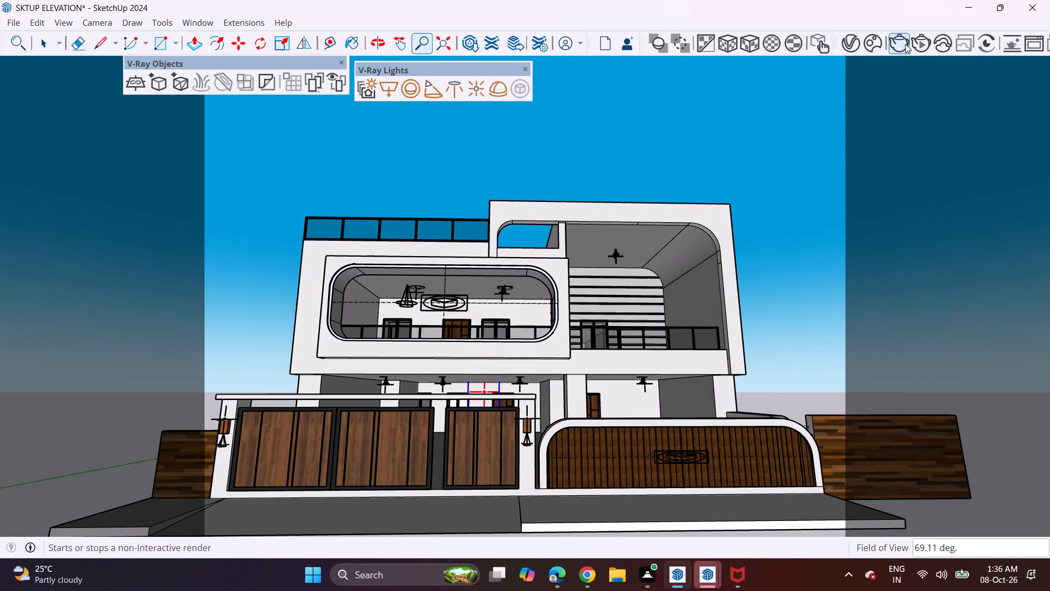
click(902, 49)
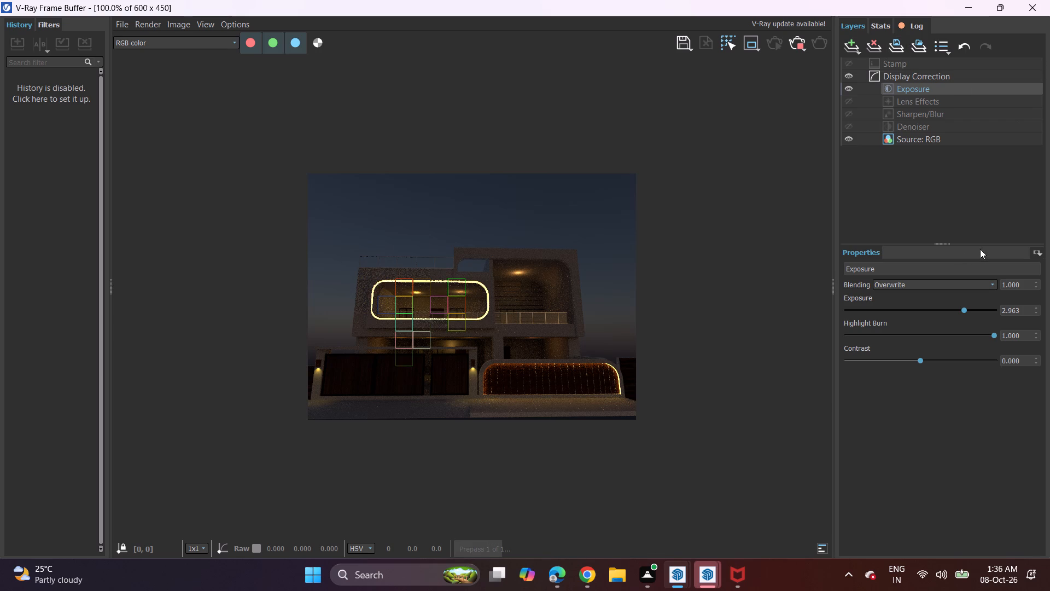
Raise the render's exposure correction to 4.889 and close the frame buffer.
click(974, 309)
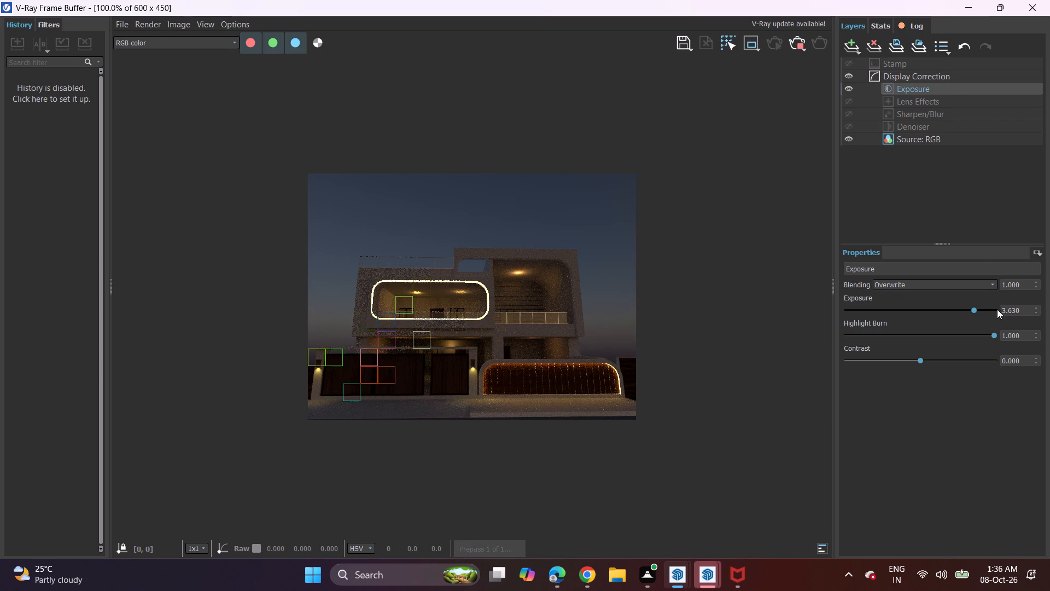
click(993, 310)
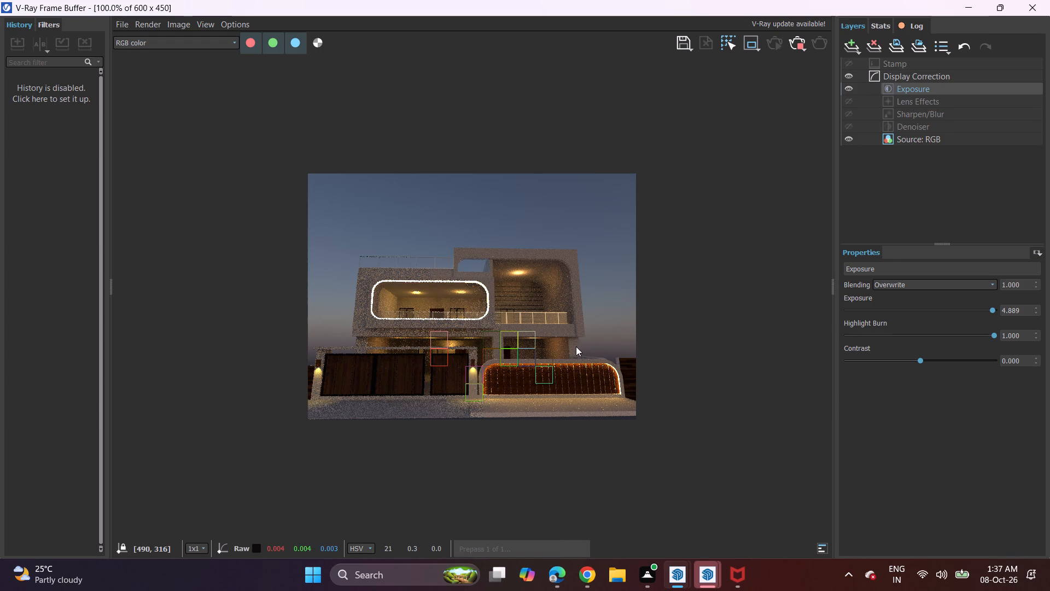
click(1031, 3)
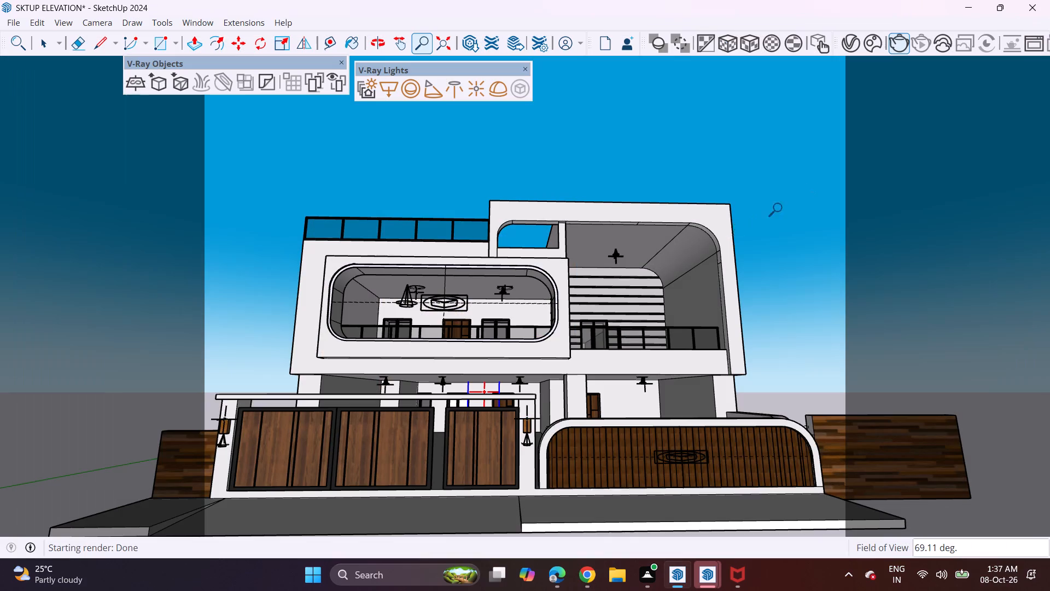
Select the spot light below the wall lamp on the gate pillar next to the curved boundary wall.
middle_drag(625, 300, 616, 345)
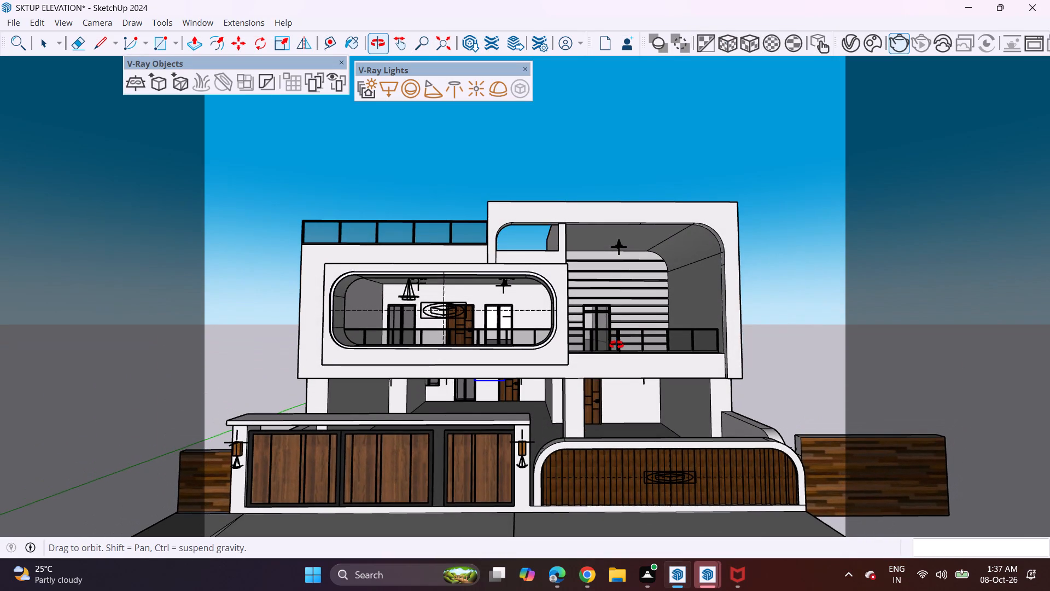
middle_drag(616, 345, 615, 346)
scroll(211, 460, up, 2)
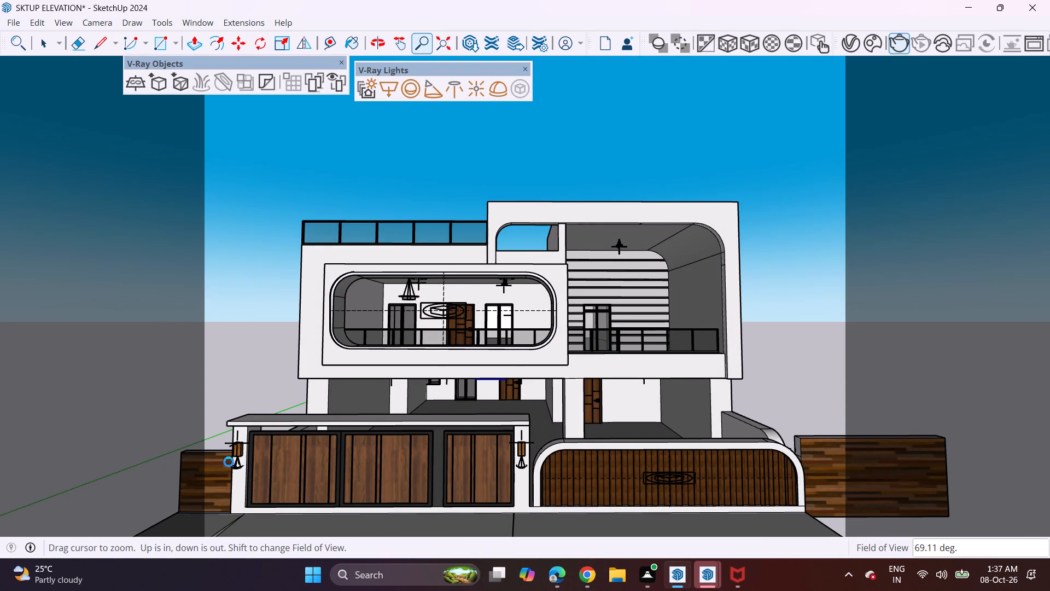
scroll(229, 462, up, 2)
scroll(501, 416, up, 5)
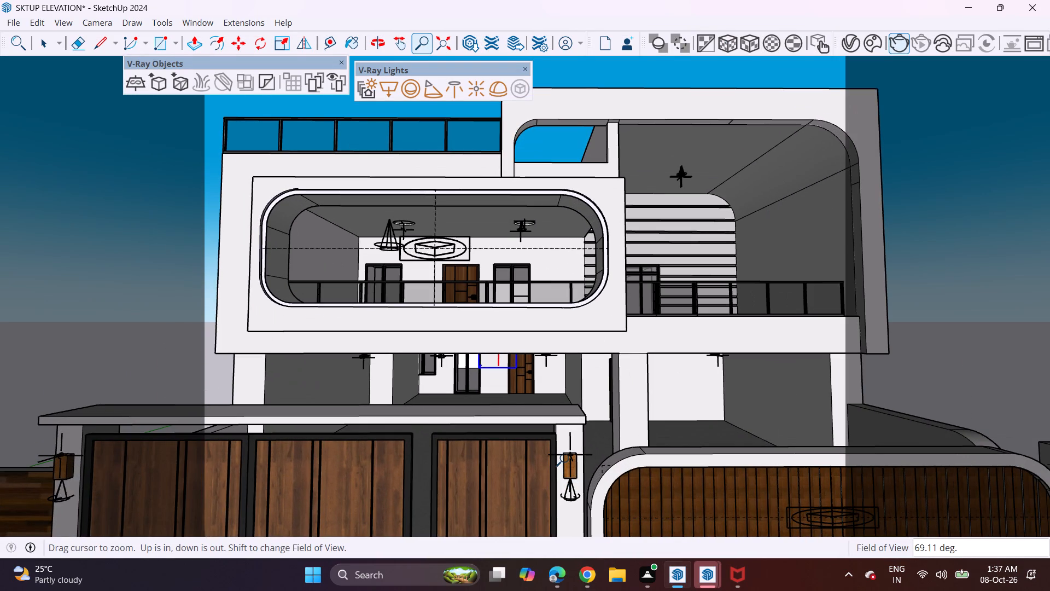
shift+middle_drag(608, 441, 604, 380)
key(space)
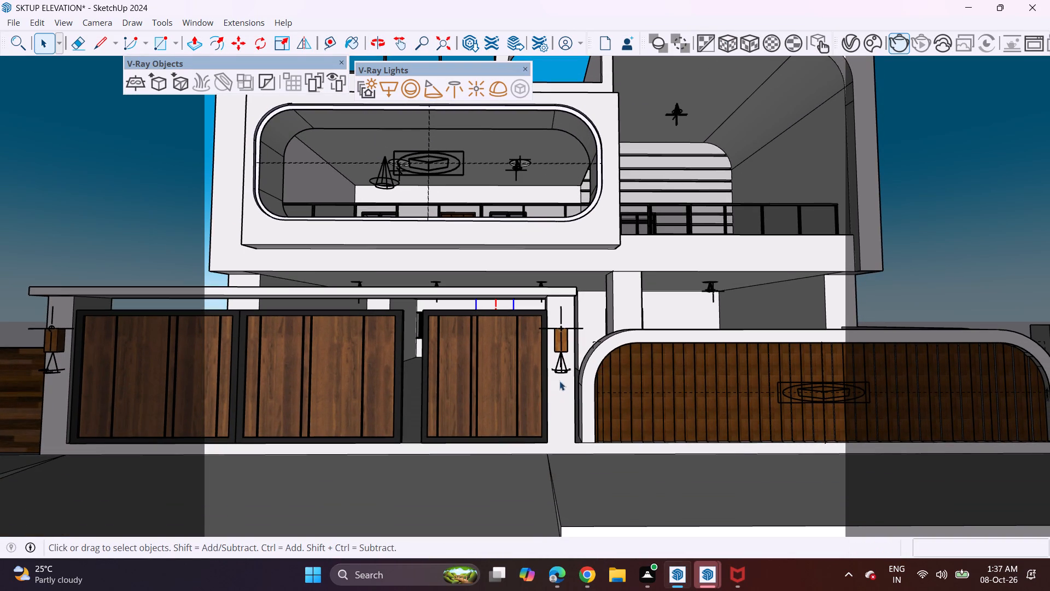
click(560, 371)
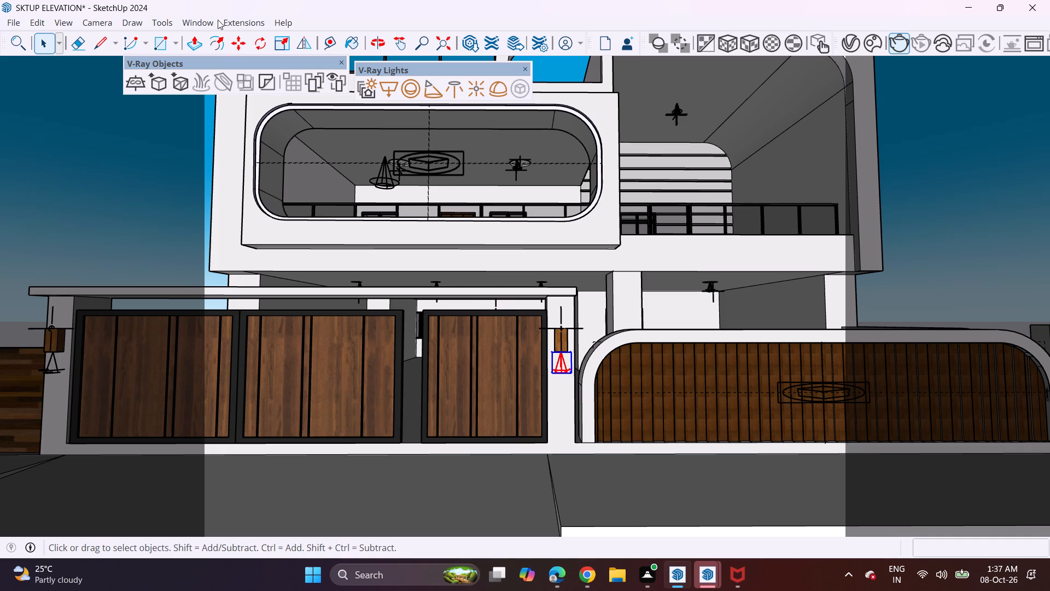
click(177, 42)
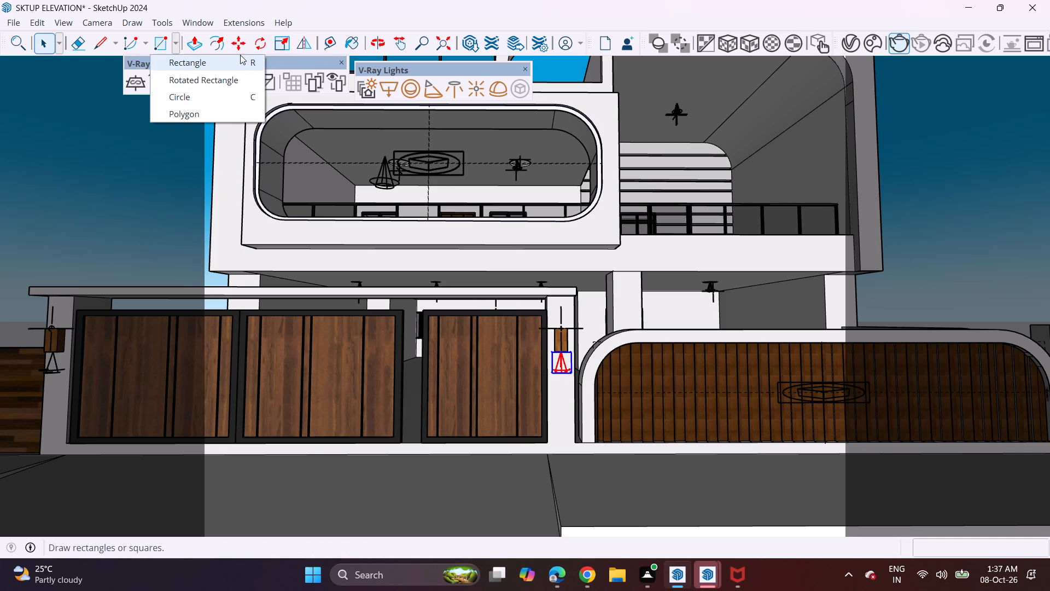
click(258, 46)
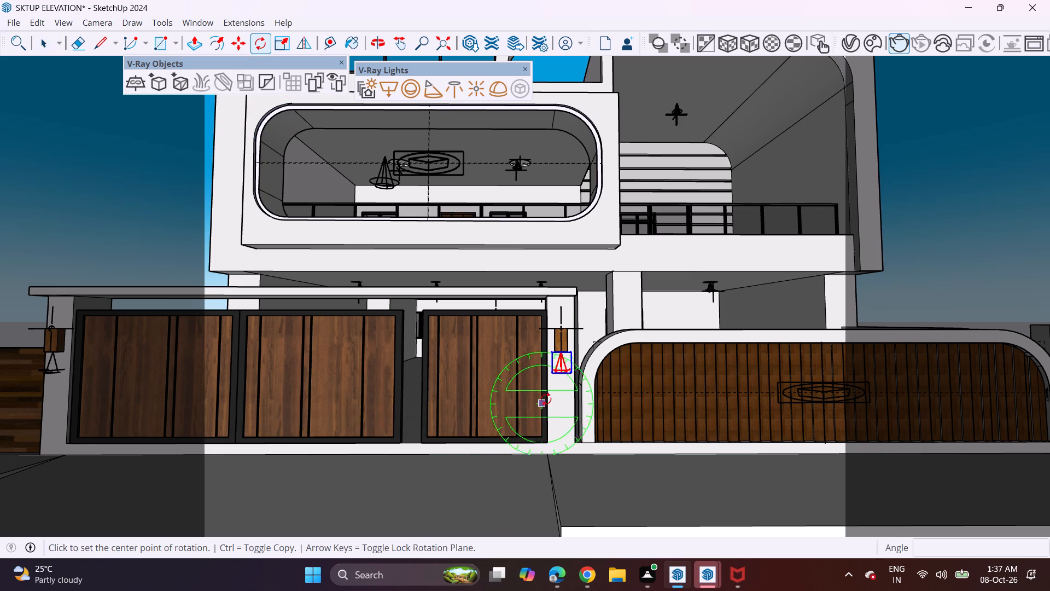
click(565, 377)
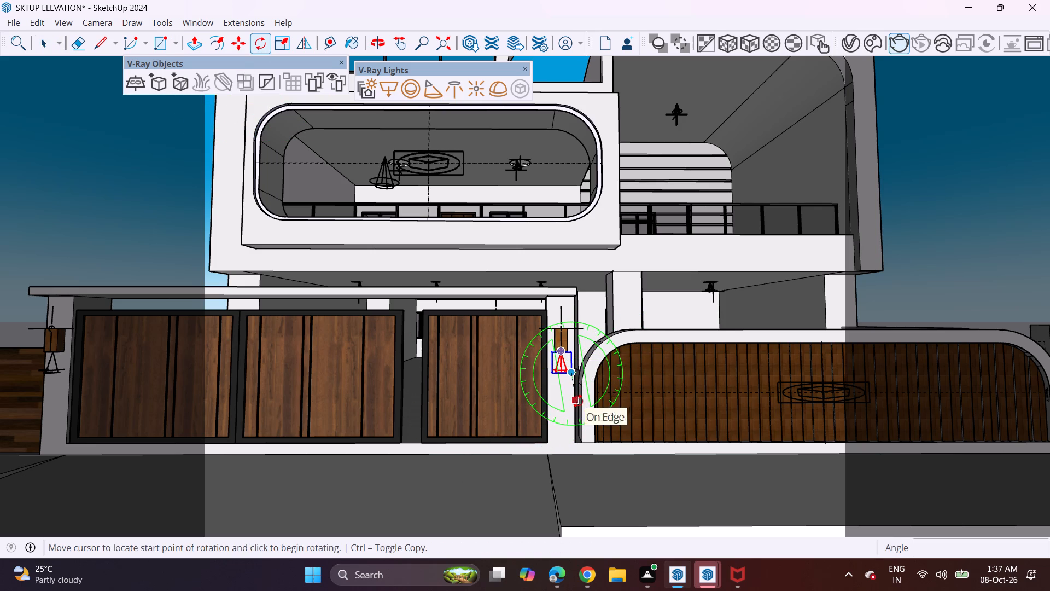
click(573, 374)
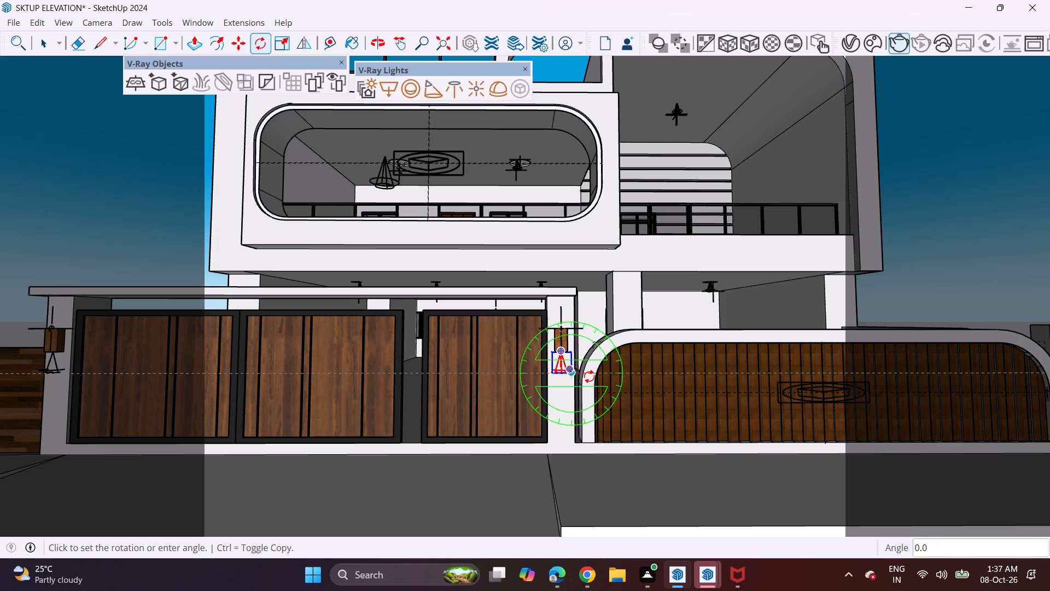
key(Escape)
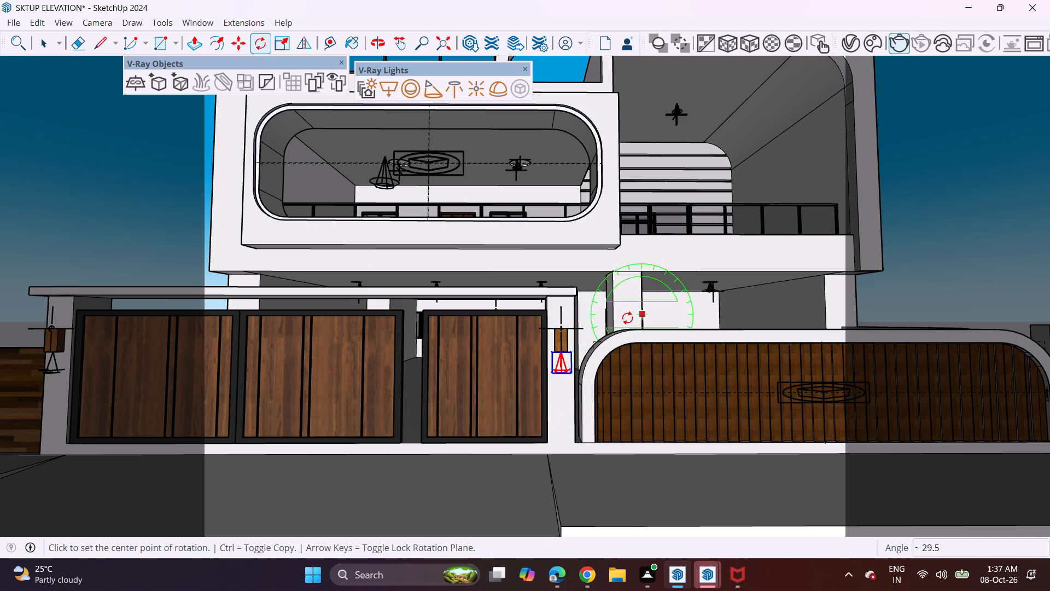
Copy the selected spot light about 5' 10" away, onto the paving in front of the curved boundary wall.
key(space)
key(m)
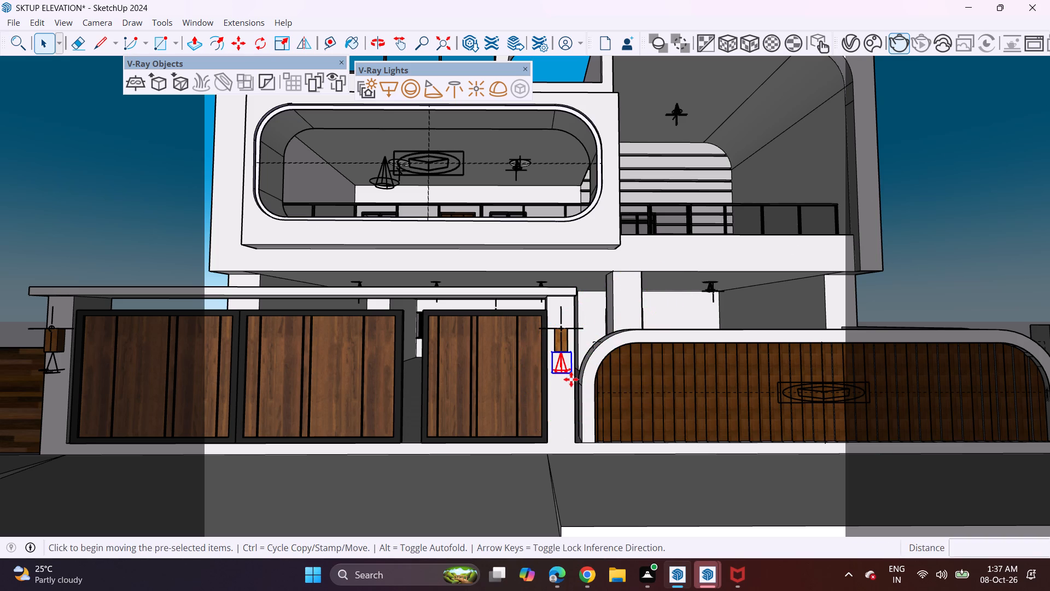
click(574, 373)
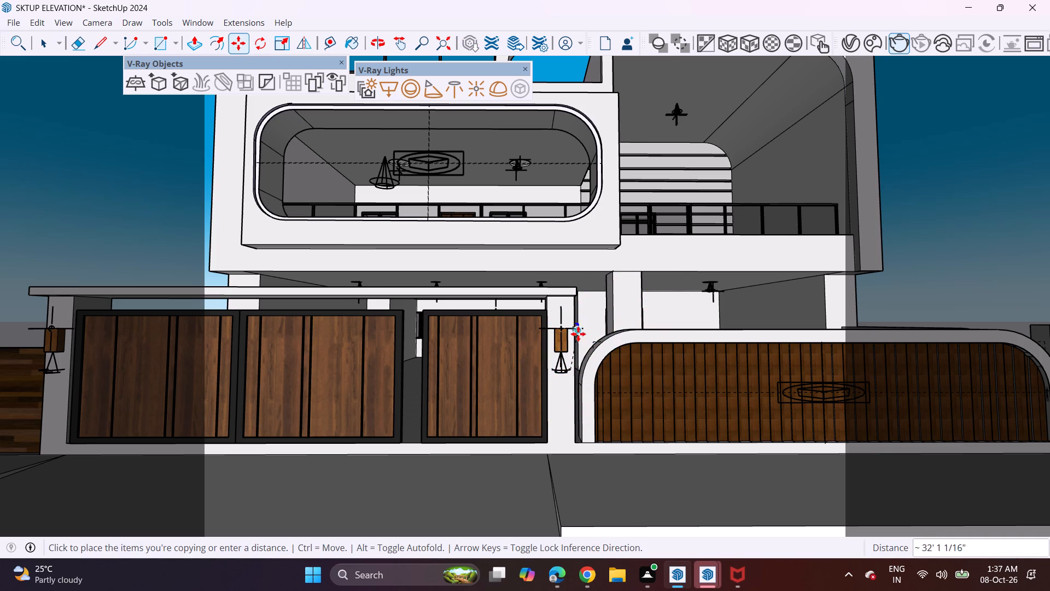
click(641, 488)
key(space)
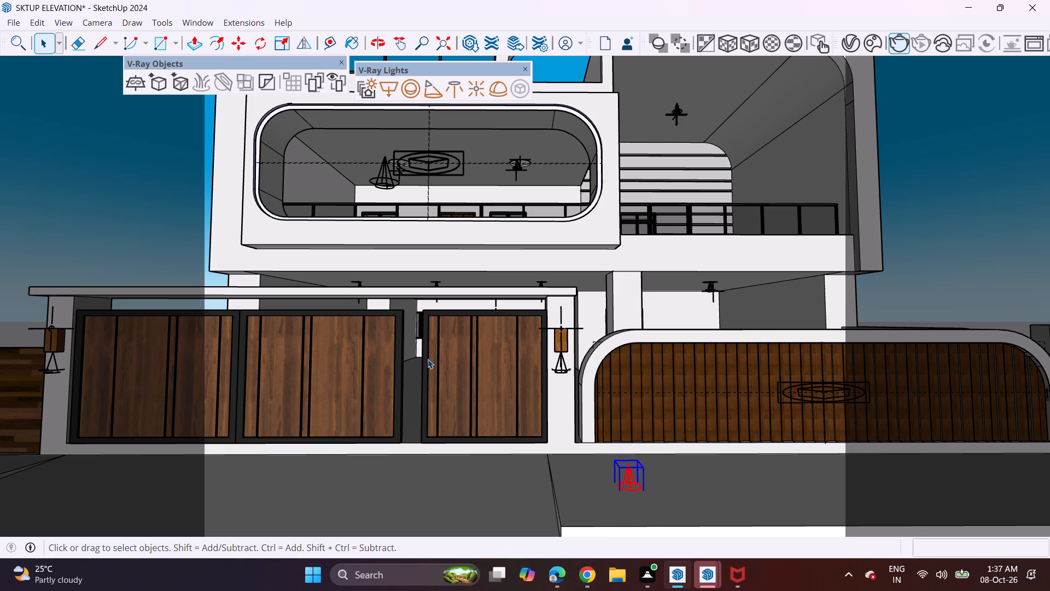
Rotate the copied spot light 180 degrees in the plane of the facade so that it is upside down.
click(629, 476)
click(250, 42)
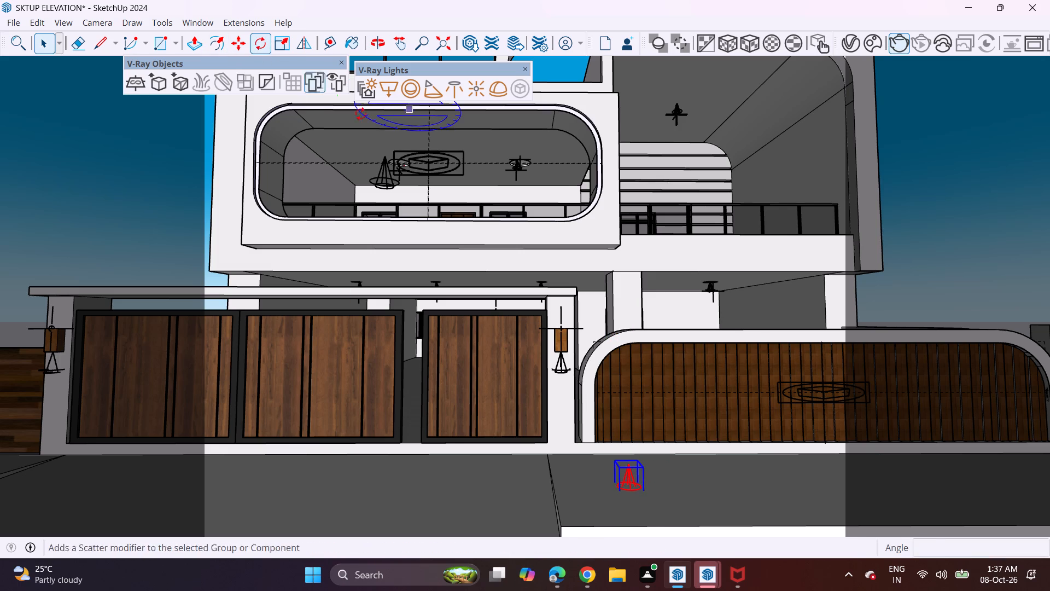
scroll(651, 476, down, 2)
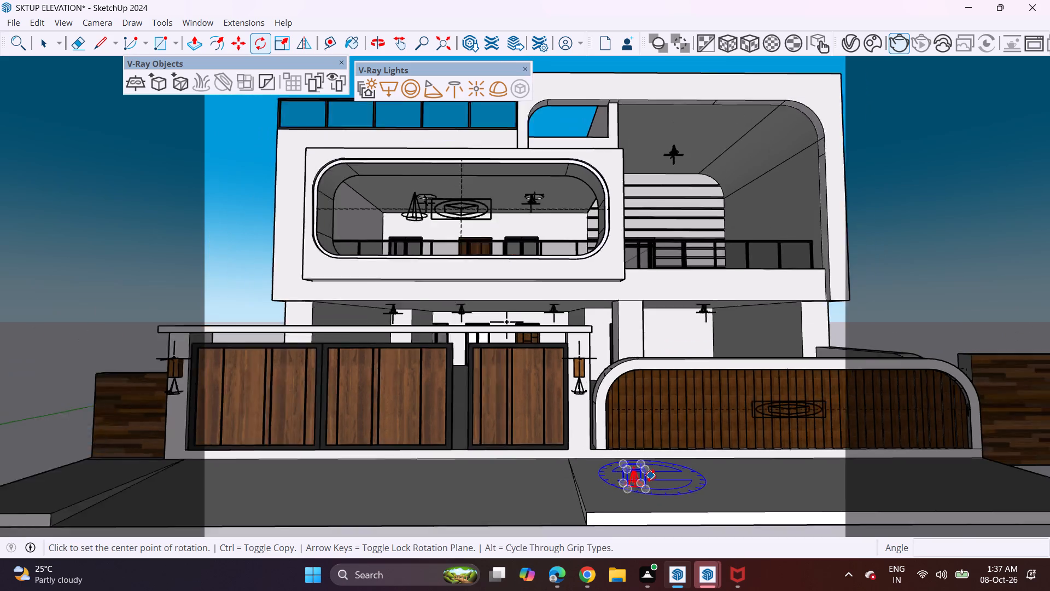
scroll(651, 476, down, 7)
middle_drag(645, 498, 634, 417)
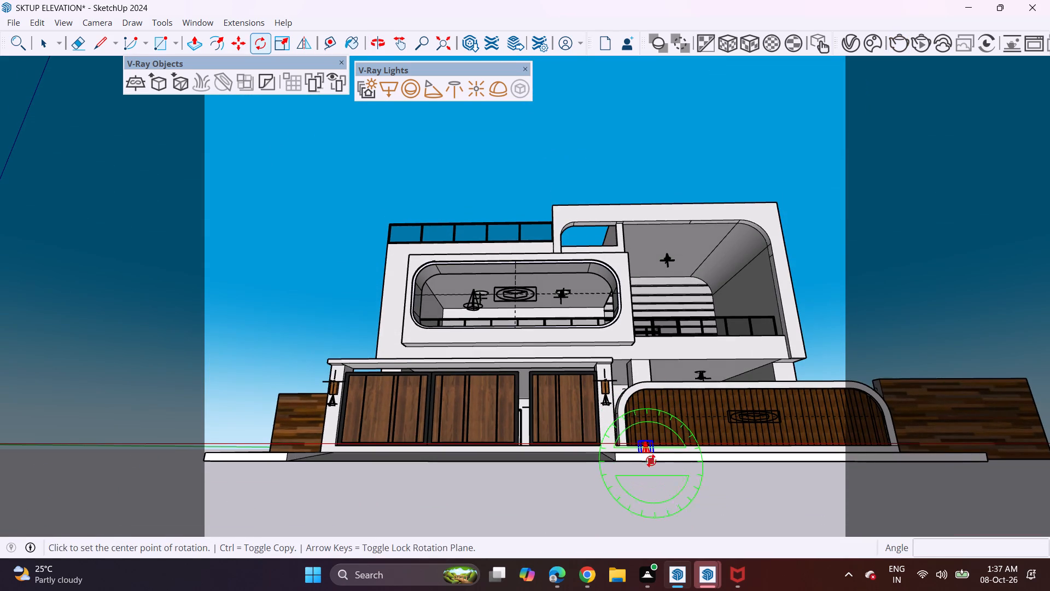
click(652, 462)
click(693, 456)
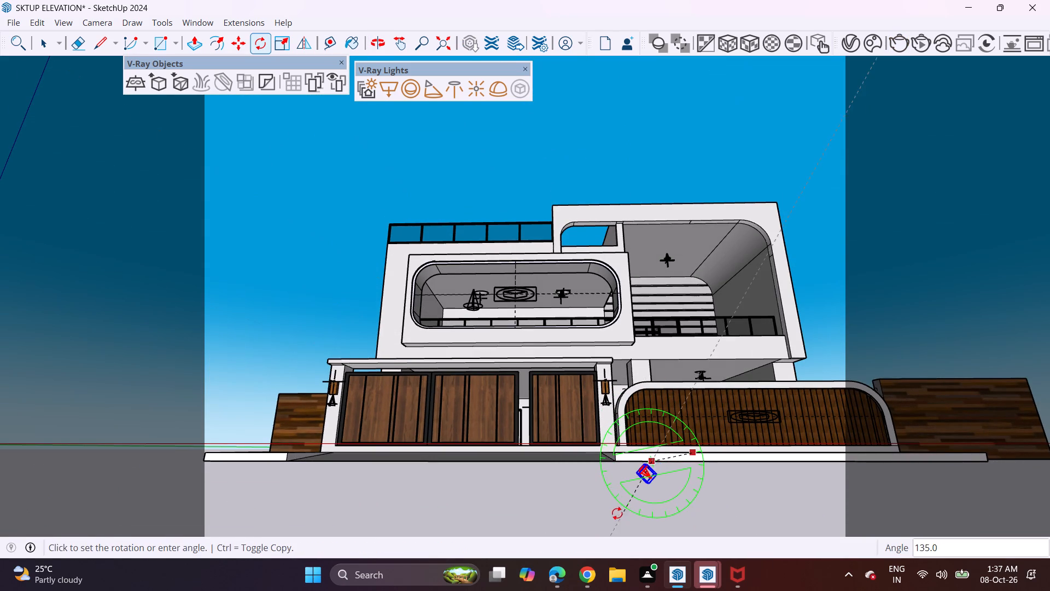
click(574, 474)
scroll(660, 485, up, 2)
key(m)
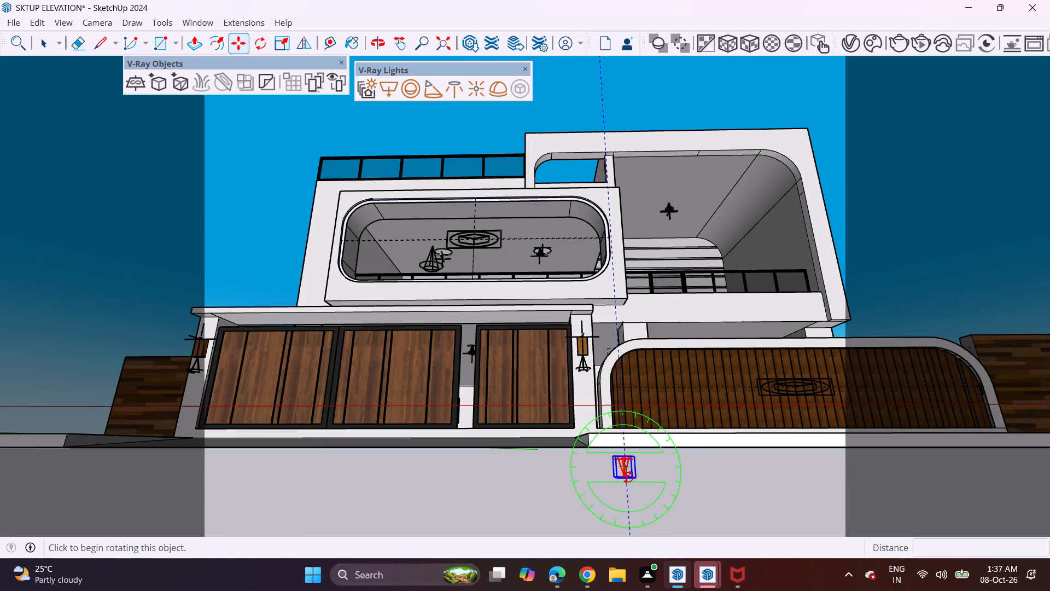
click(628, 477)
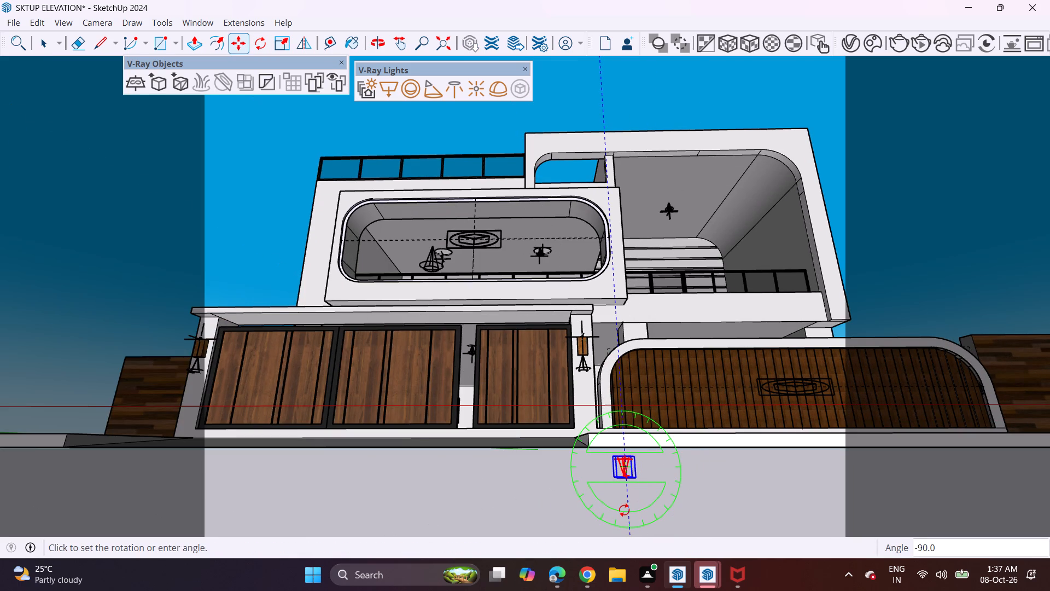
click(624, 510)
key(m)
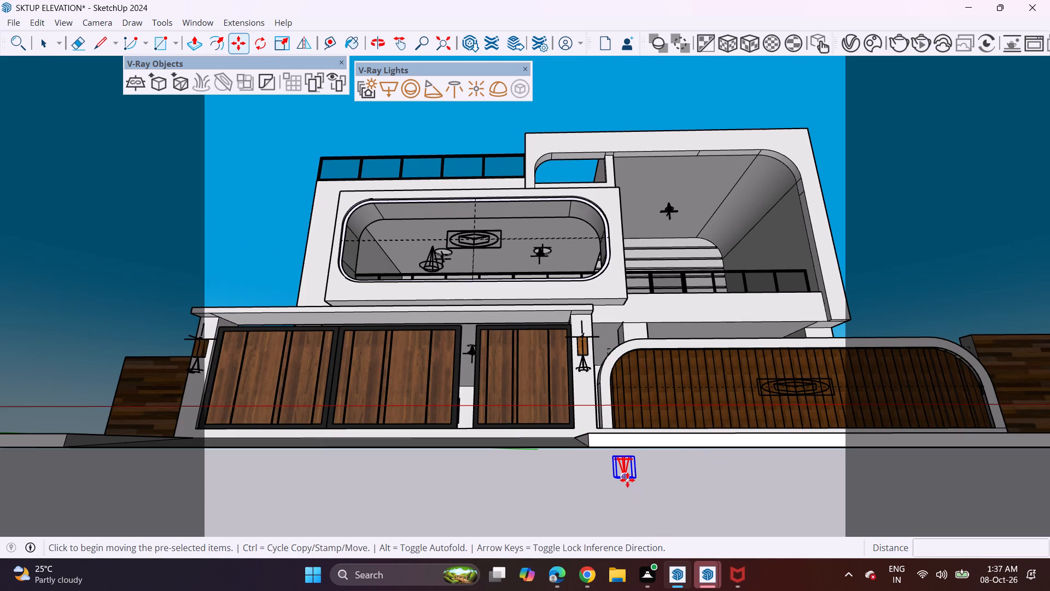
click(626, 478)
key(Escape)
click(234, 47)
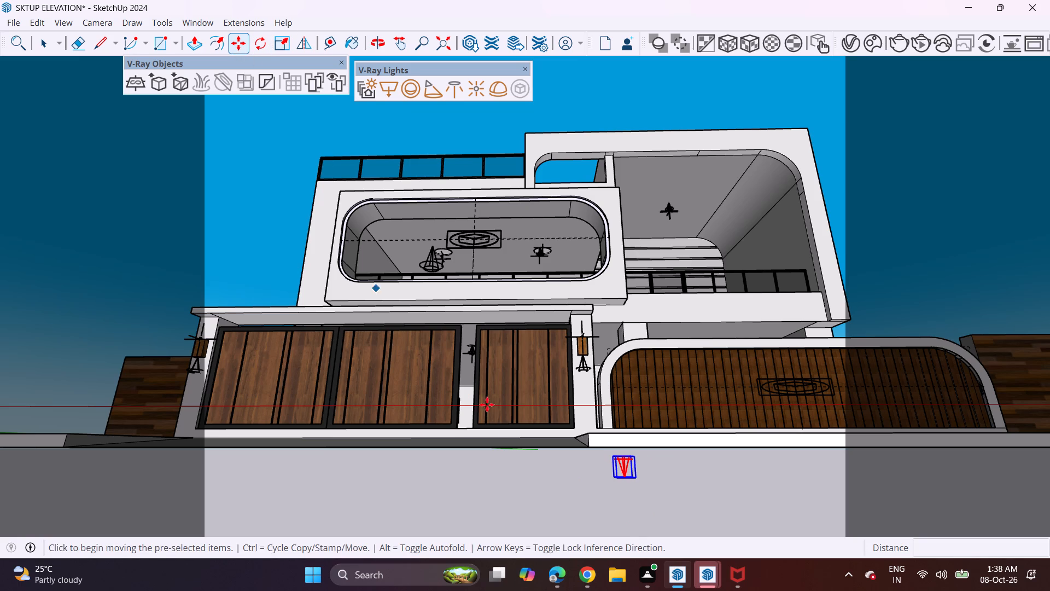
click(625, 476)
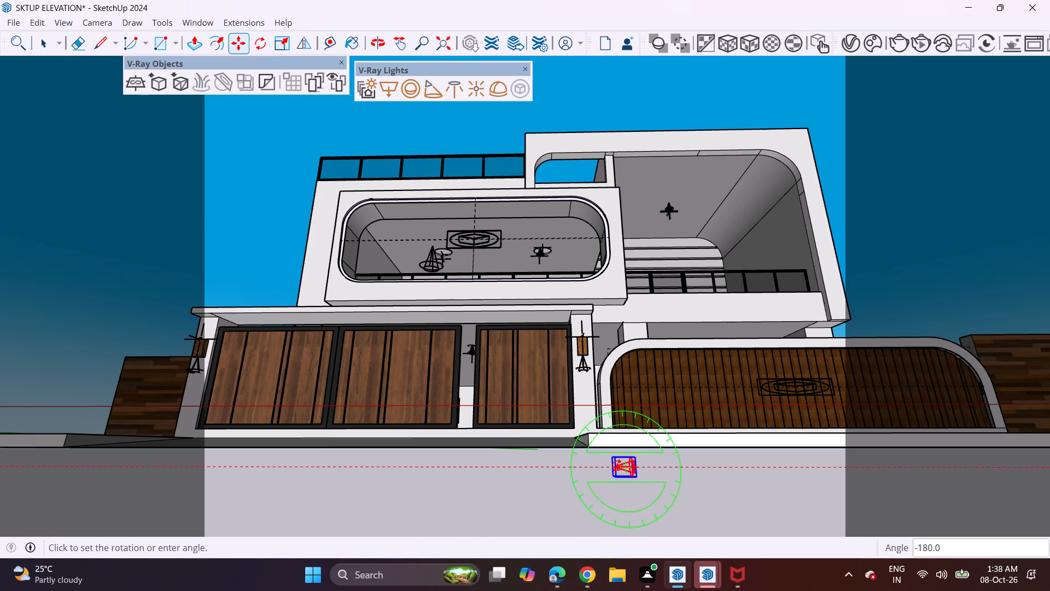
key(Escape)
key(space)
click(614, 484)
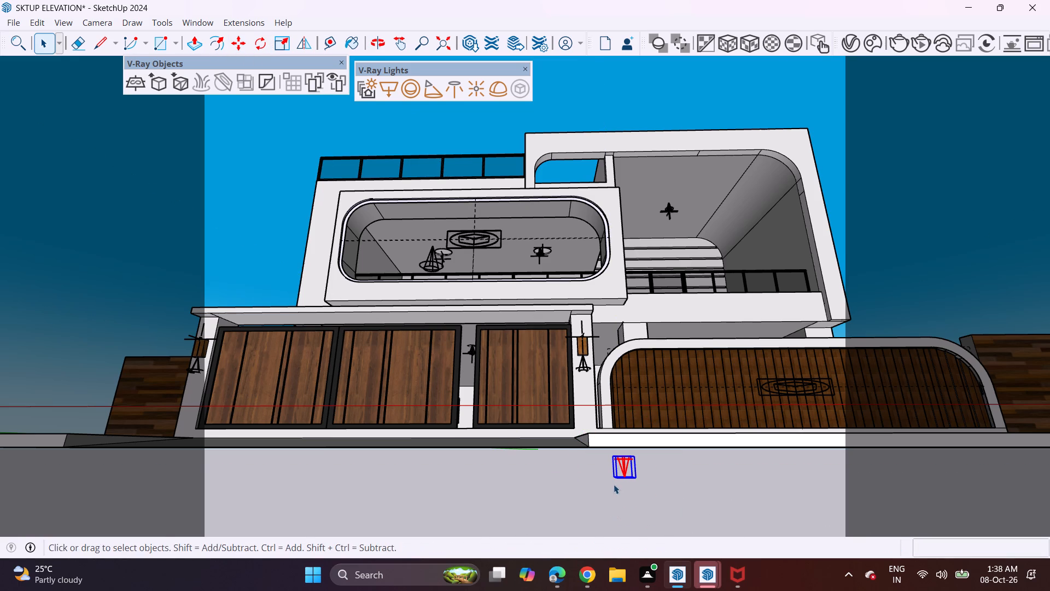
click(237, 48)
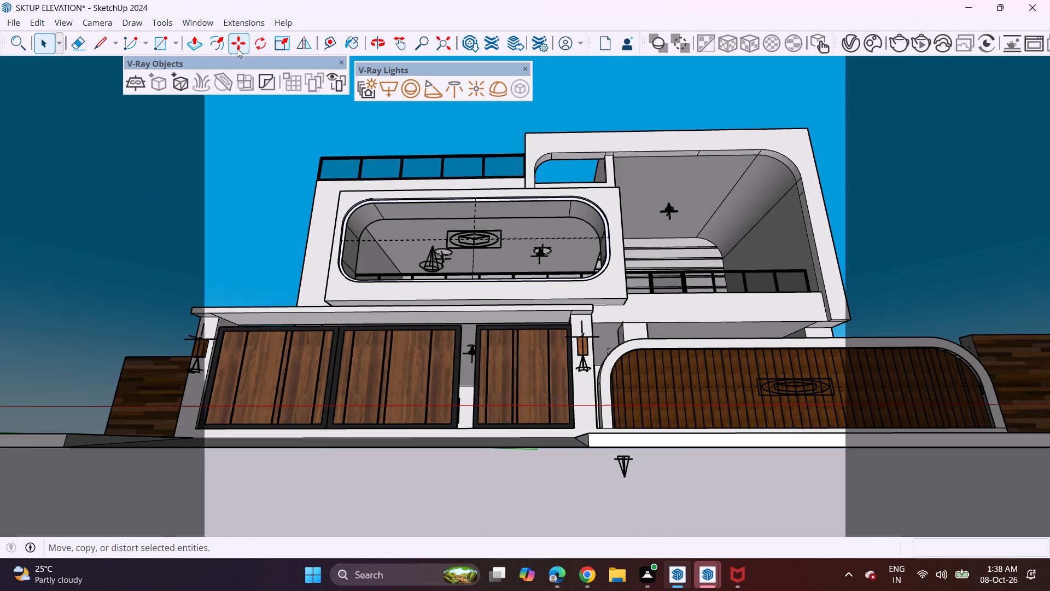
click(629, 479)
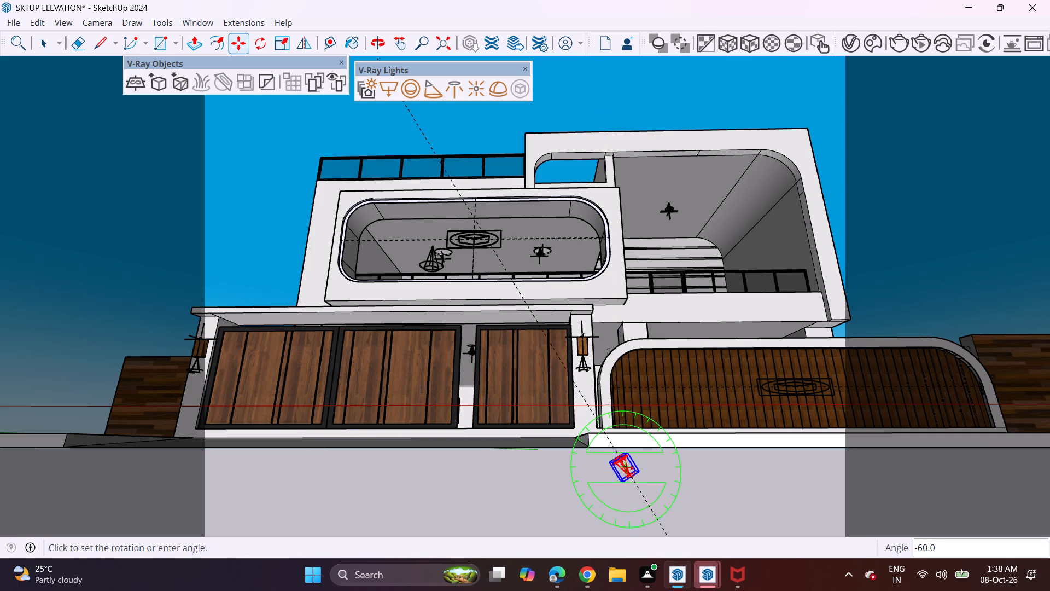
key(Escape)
Move the upside-down spot light about 8' 5 5/8" from the paving onto the gate pillar, directly above the wall lamp.
key(m)
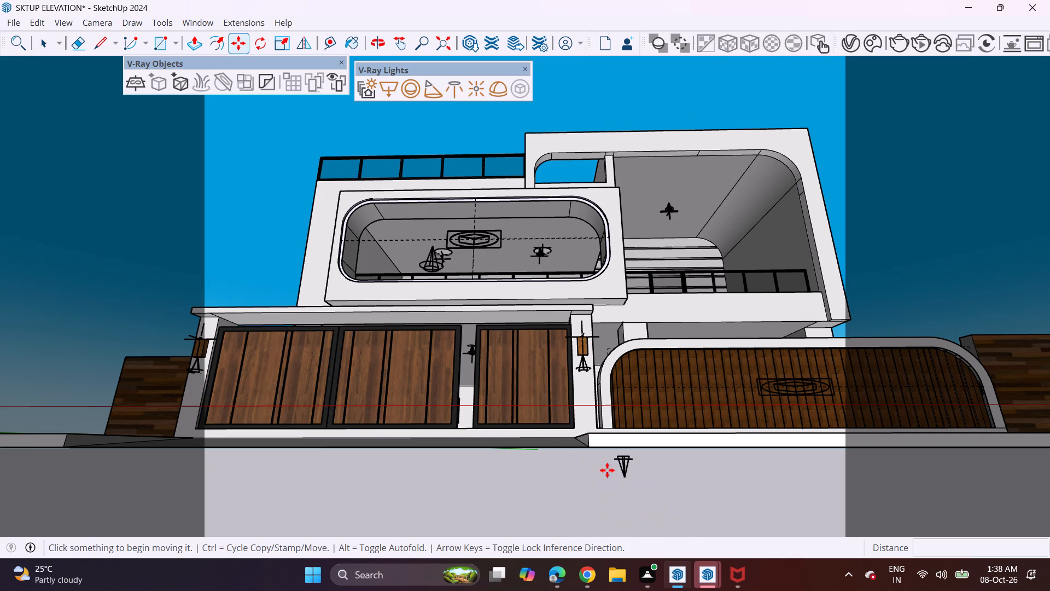
click(626, 471)
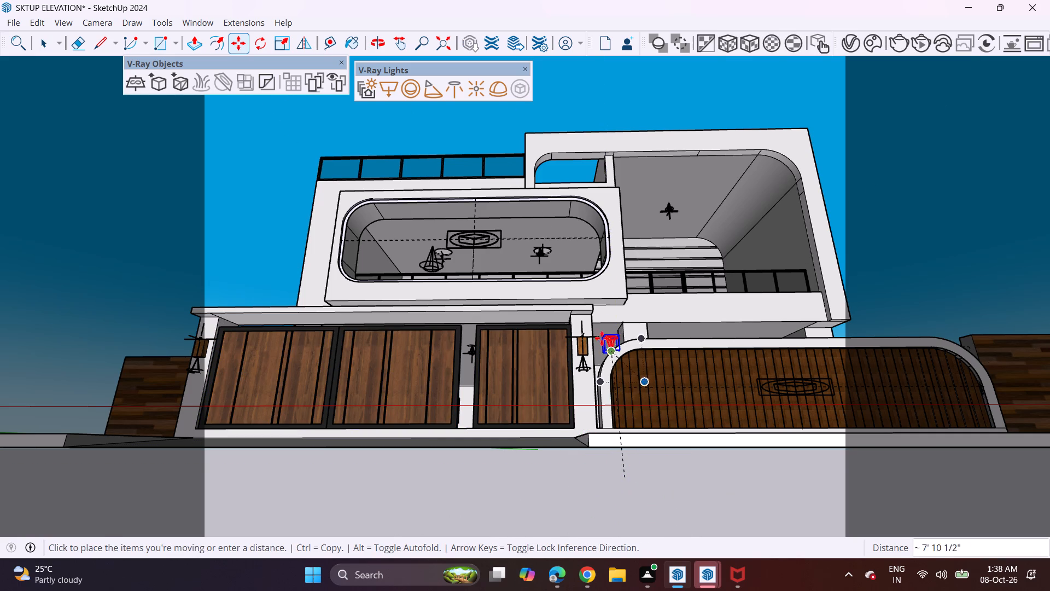
middle_drag(589, 318, 567, 434)
scroll(559, 401, up, 9)
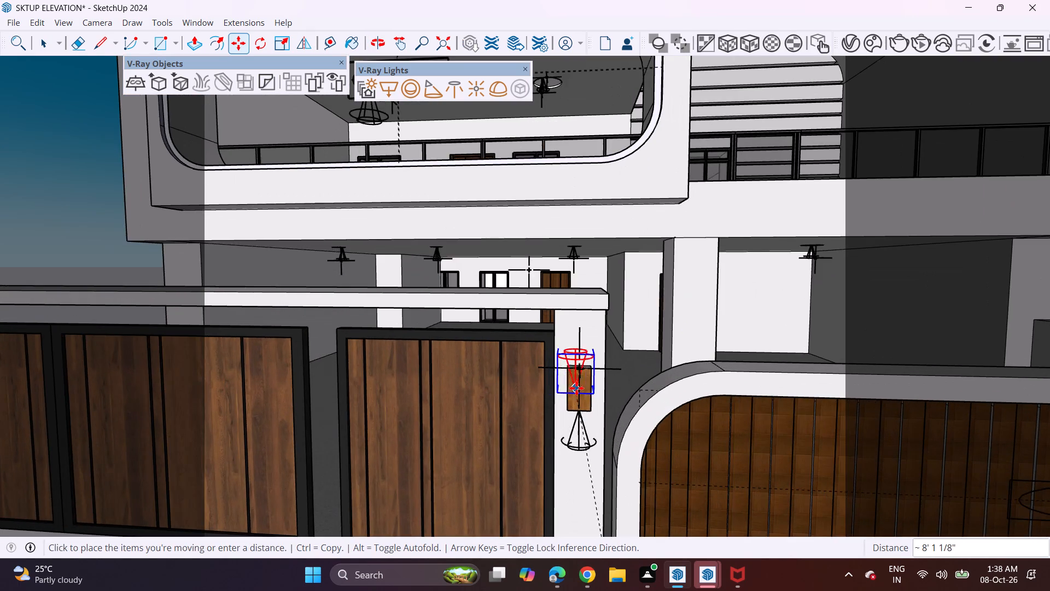
scroll(577, 383, up, 3)
click(579, 367)
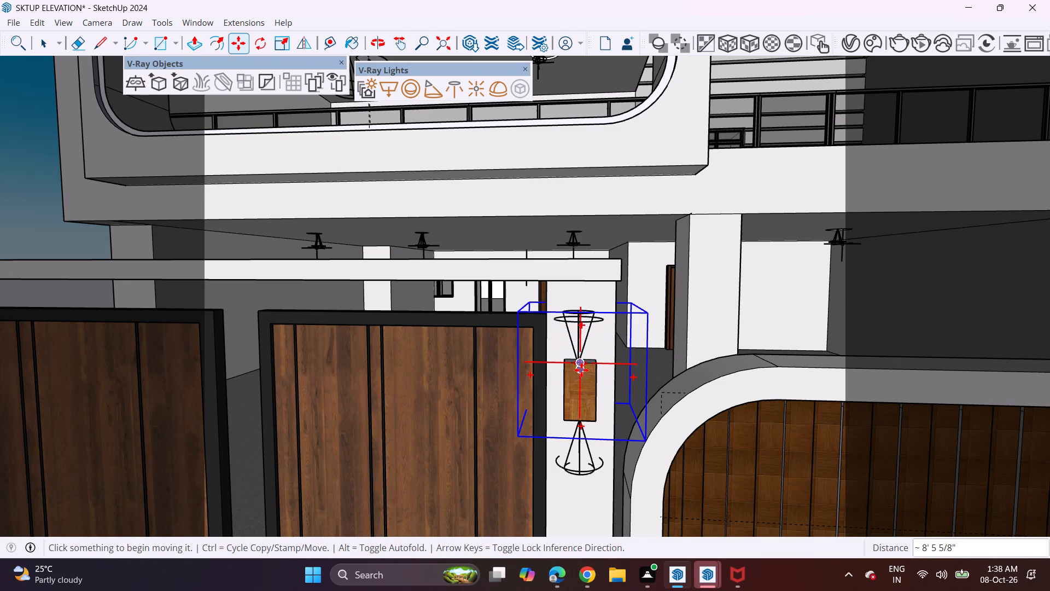
Copy the omni light at the top of that wall lamp about 5 1/8" up the pillar.
click(580, 361)
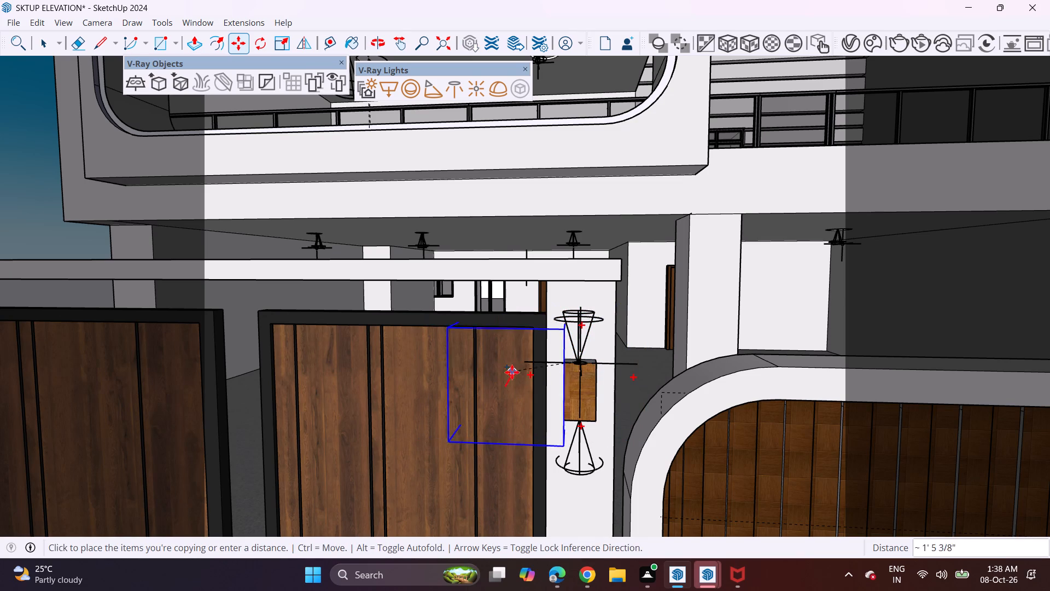
click(578, 341)
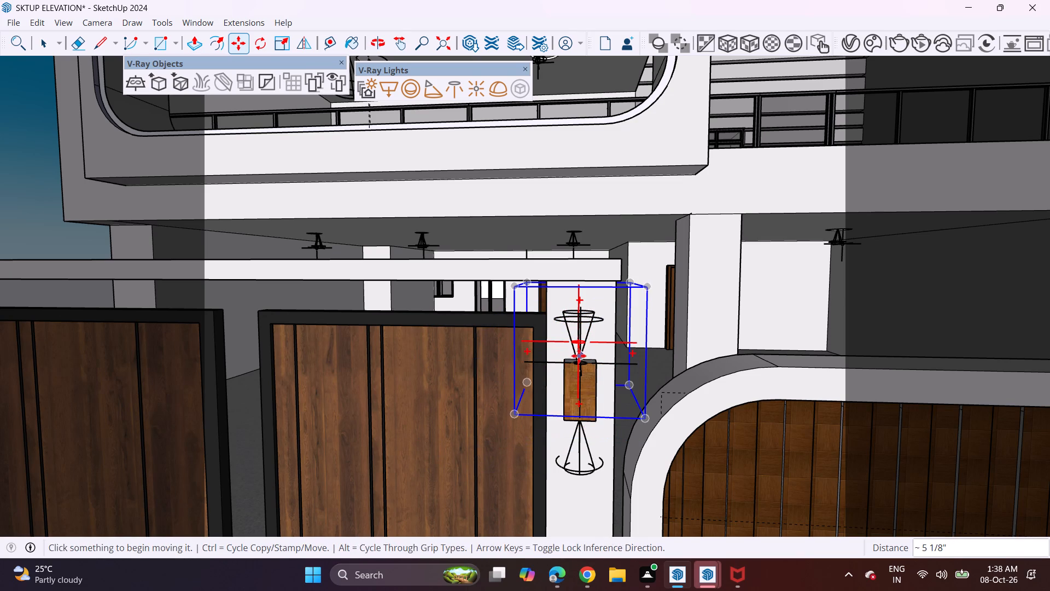
Nudge the upside-down spot light vertically in moves of about 2 11/16" so its tip meets the top of the wall lamp.
key(space)
click(585, 310)
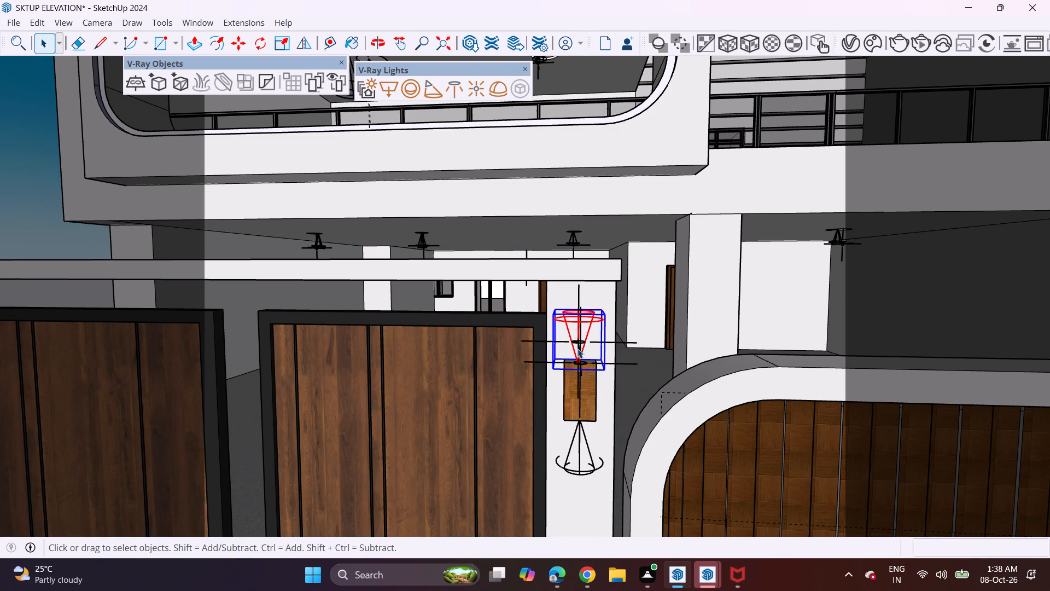
key(m)
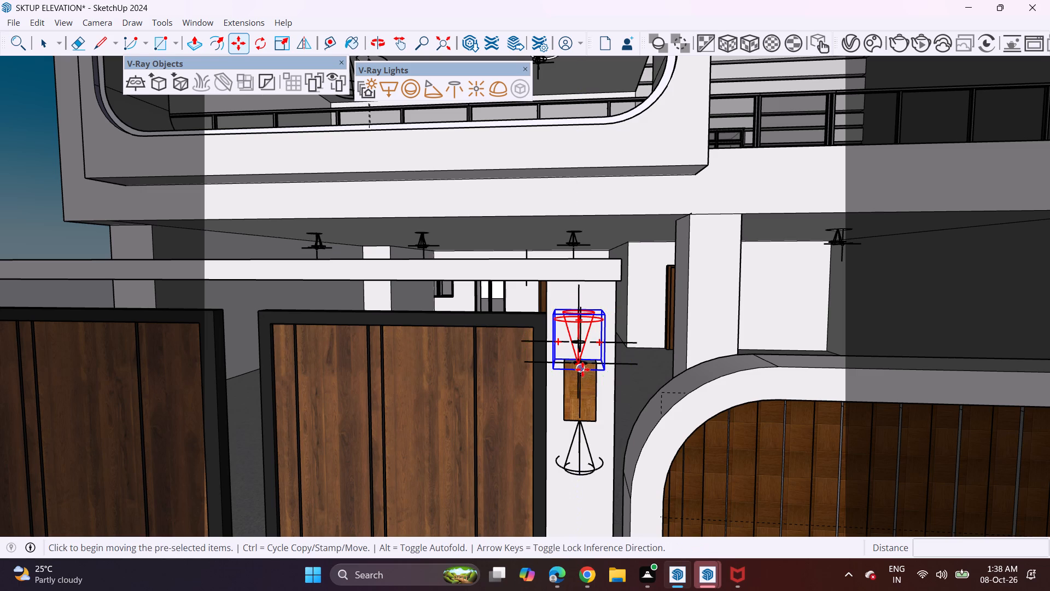
click(581, 372)
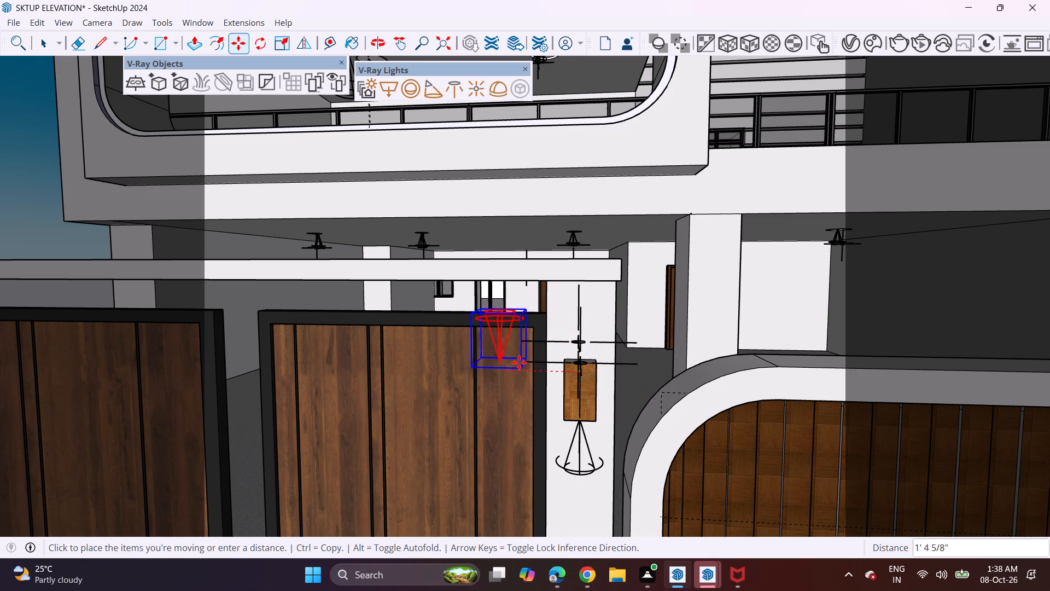
click(580, 367)
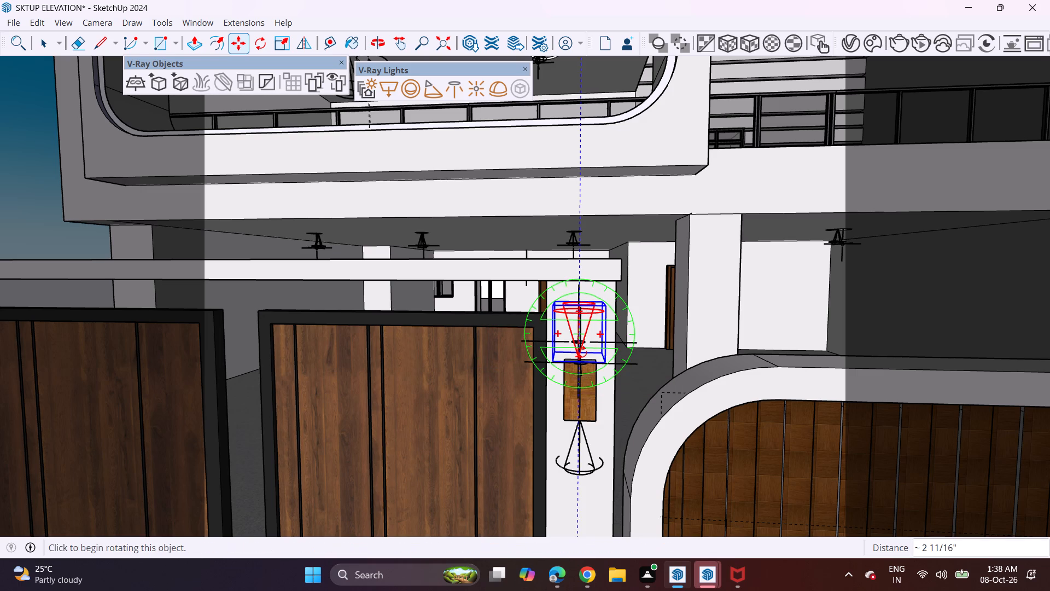
click(581, 354)
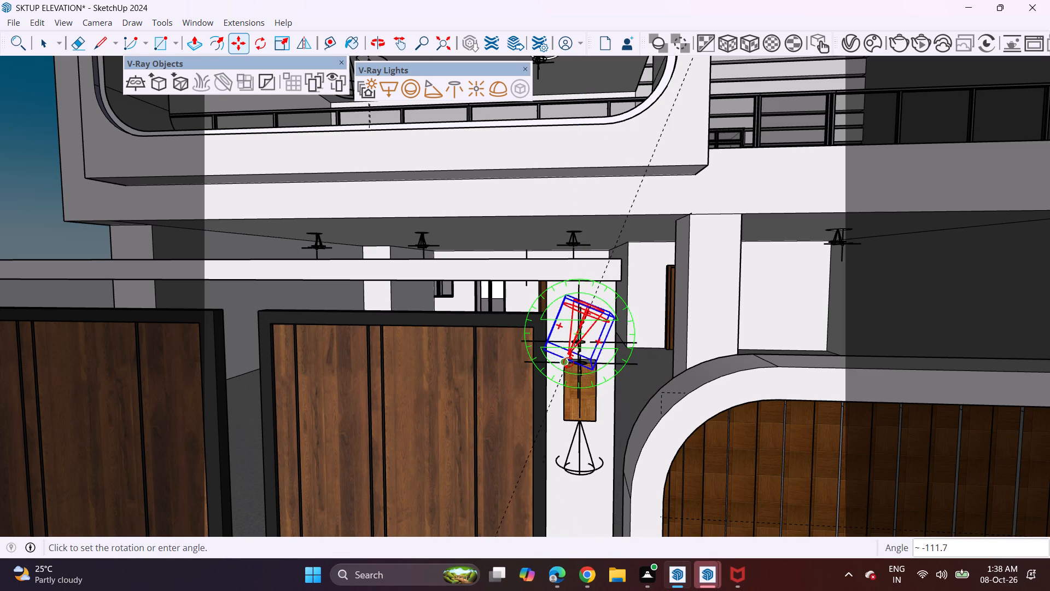
key(Escape)
key(space)
key(m)
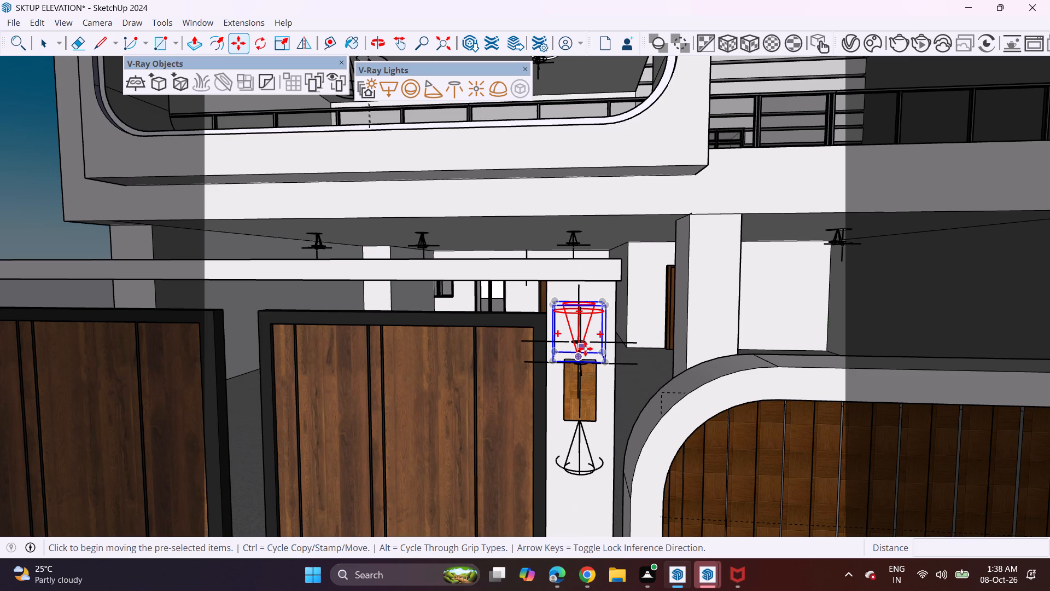
click(585, 349)
click(585, 358)
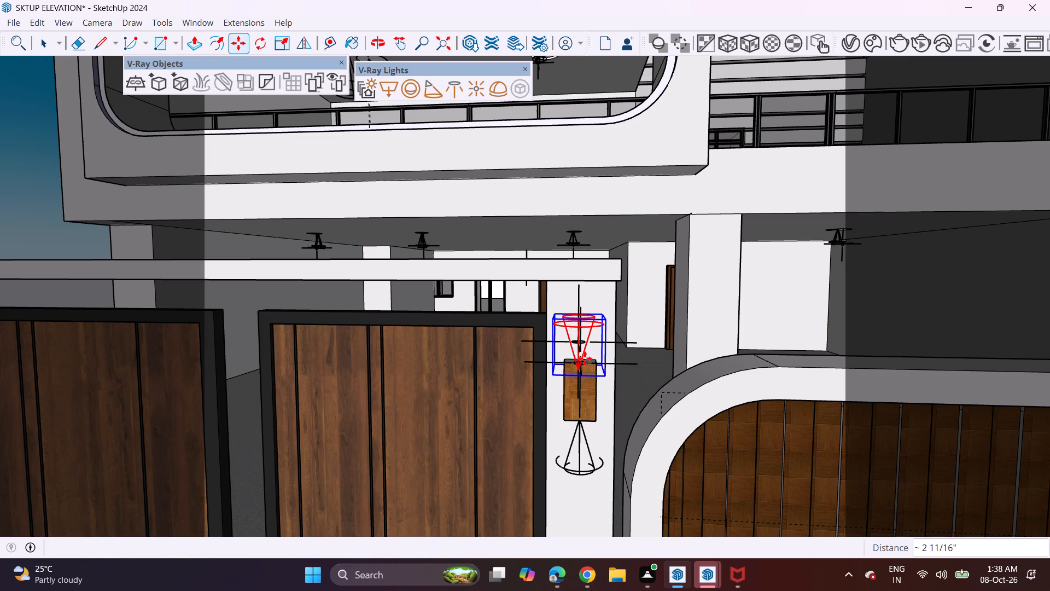
click(577, 373)
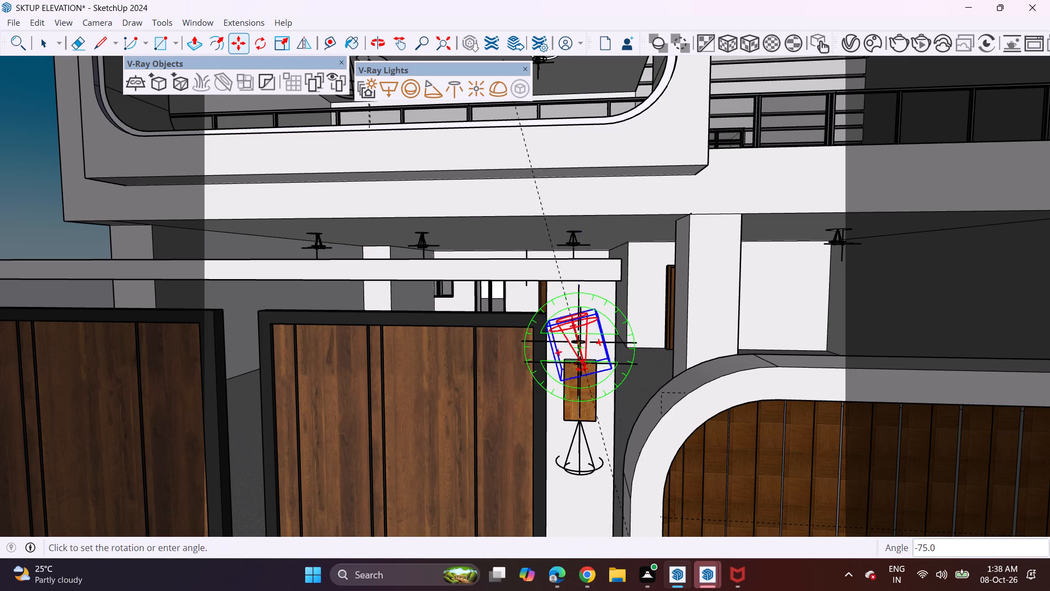
key(Escape)
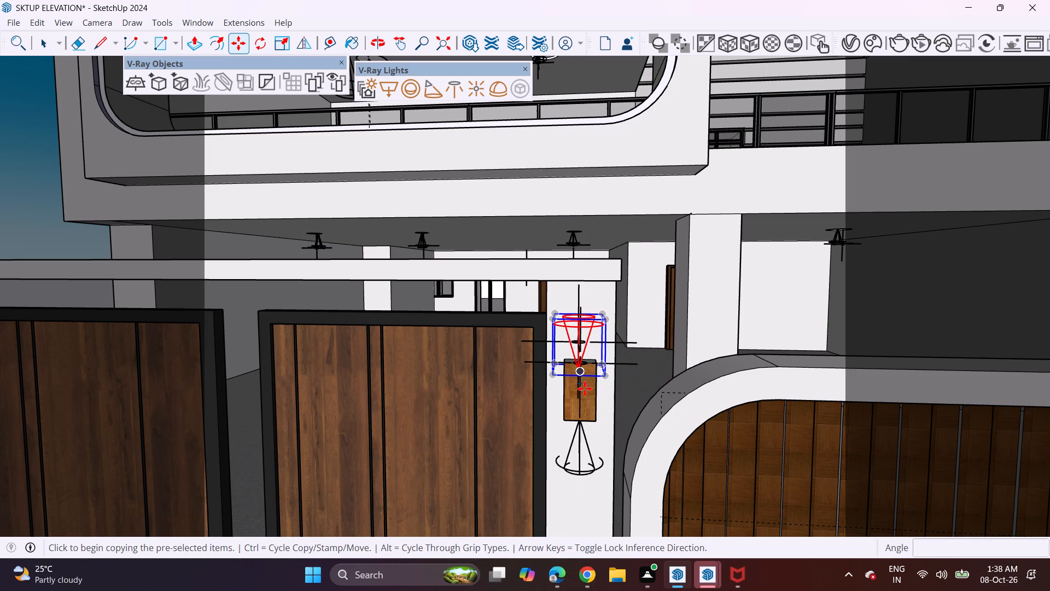
Copy the upside-down spot light about 23' 1 13/16" to the gate's other end pillar and lower it onto the wall lamp's top.
key(space)
click(586, 345)
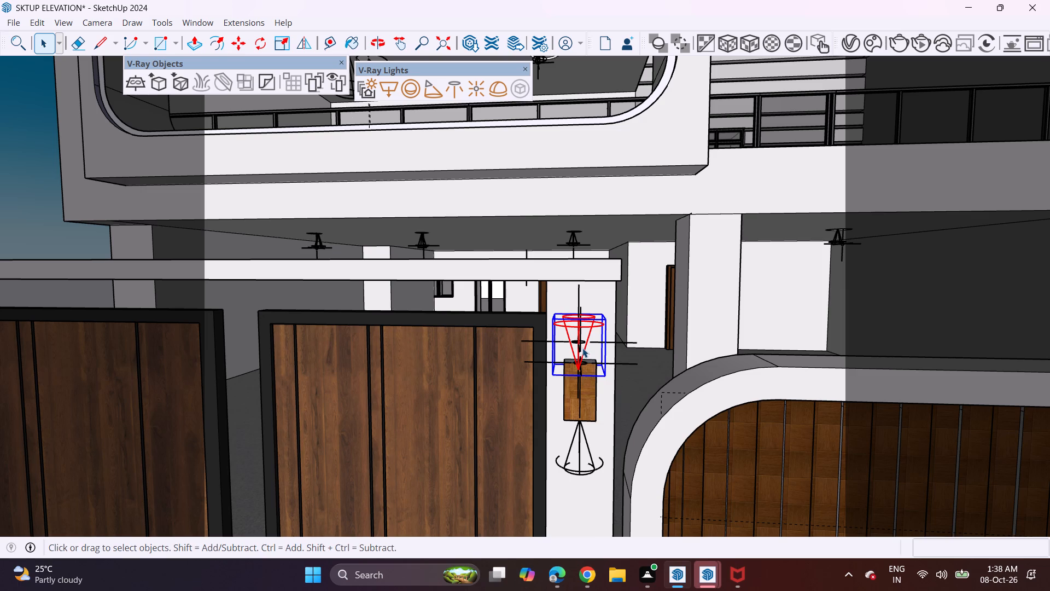
key(m)
click(609, 376)
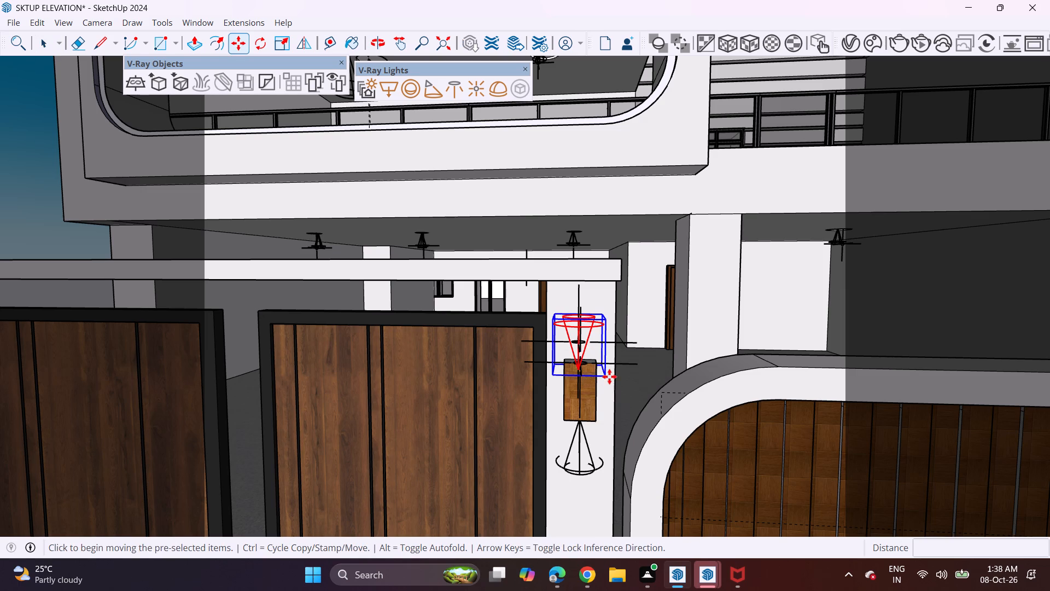
middle_drag(415, 368, 798, 366)
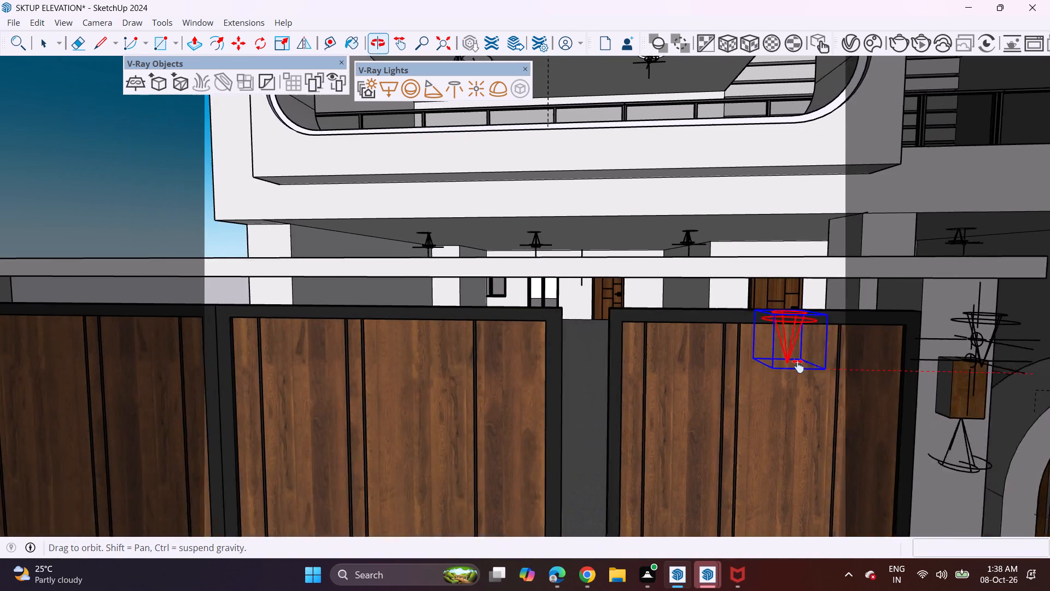
middle_drag(798, 366, 806, 366)
scroll(336, 393, down, 3)
shift+middle_drag(293, 382, 626, 419)
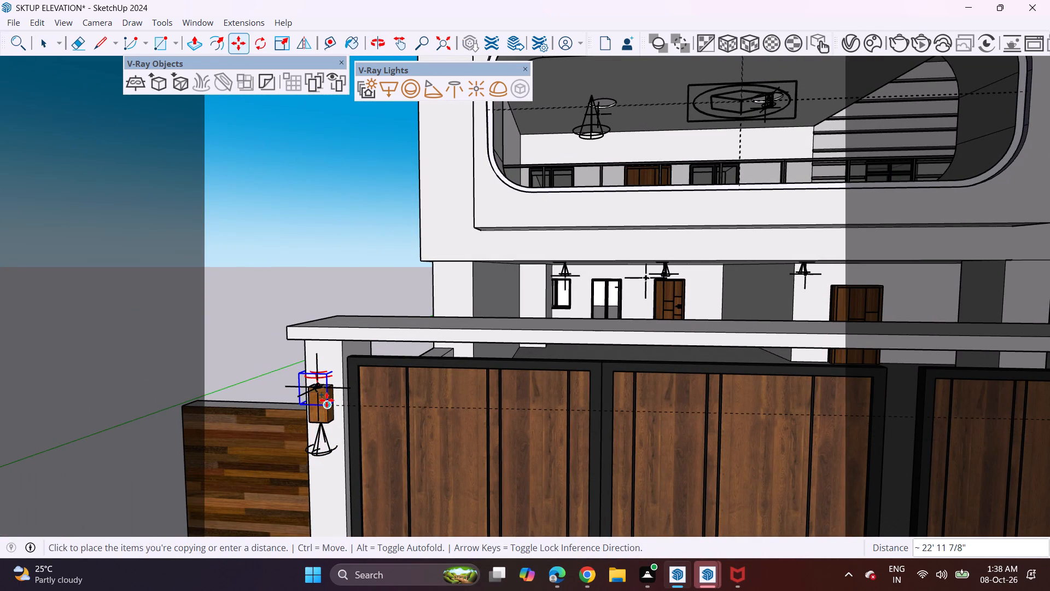
click(322, 390)
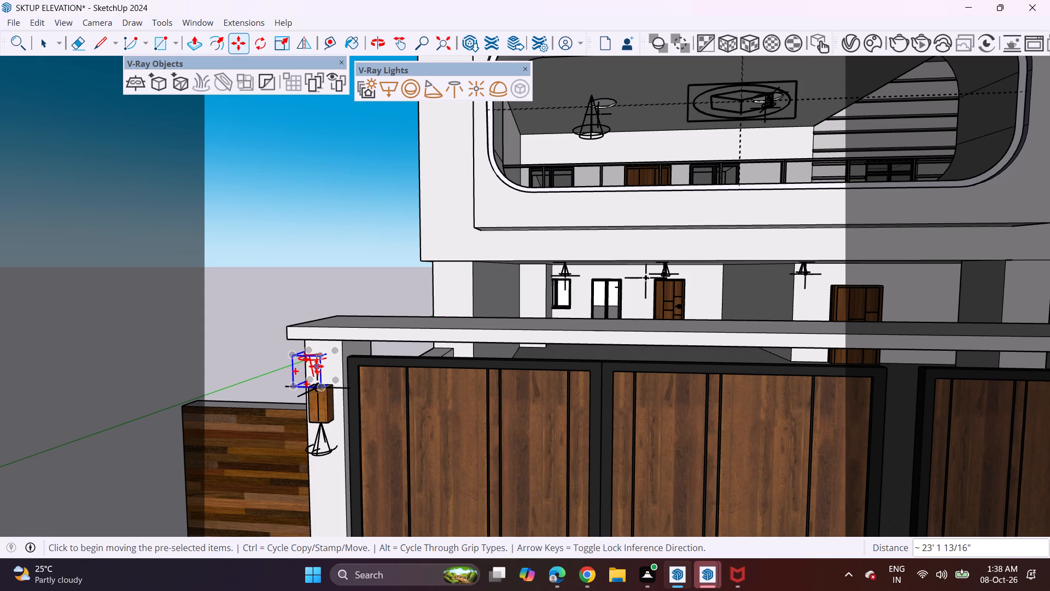
click(315, 383)
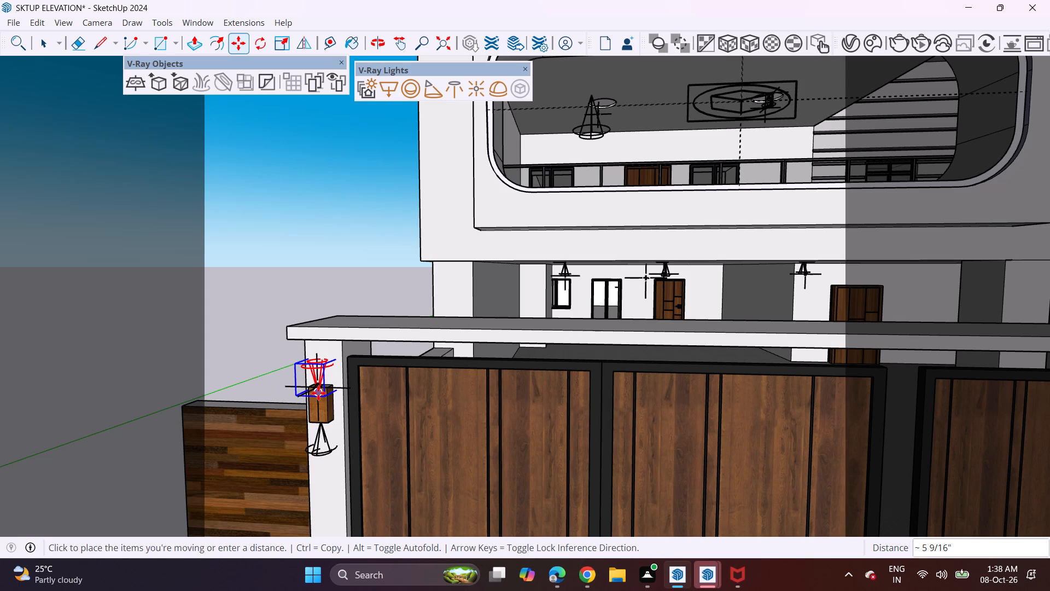
click(317, 392)
Frame the whole front elevation, run a V-Ray test render to check the new pillar spot lights, and close the frame buffer.
scroll(363, 387, down, 10)
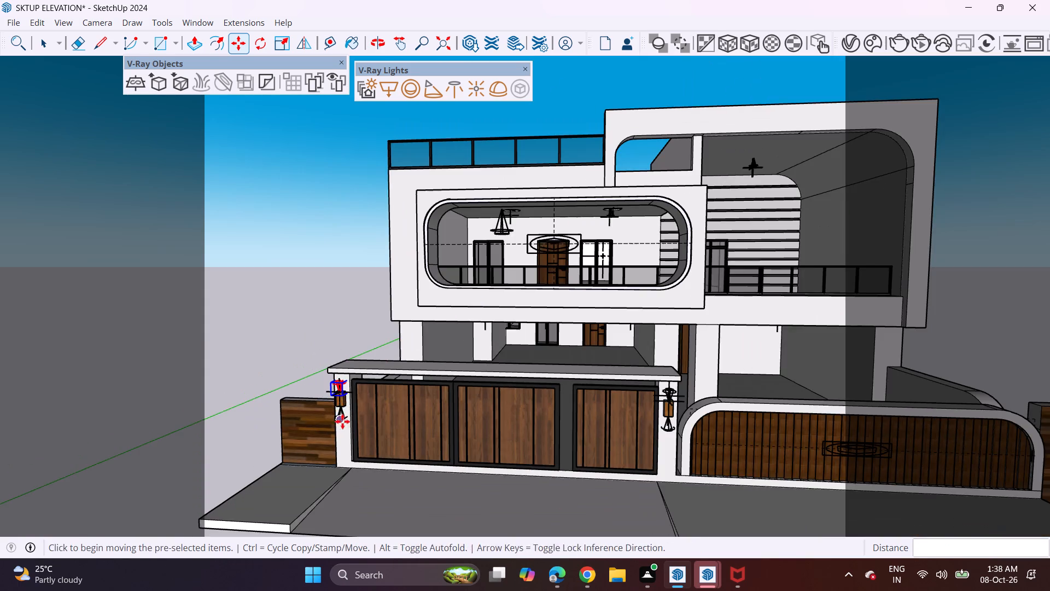
middle_drag(347, 419, 375, 371)
shift+middle_drag(464, 391, 317, 392)
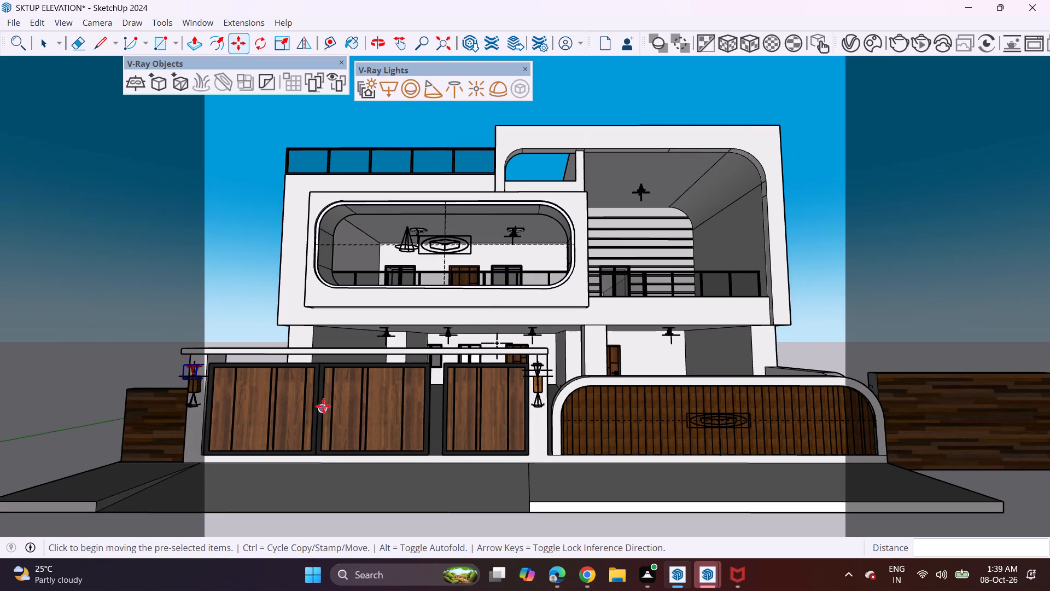
scroll(371, 385, down, 3)
middle_drag(360, 378, 381, 464)
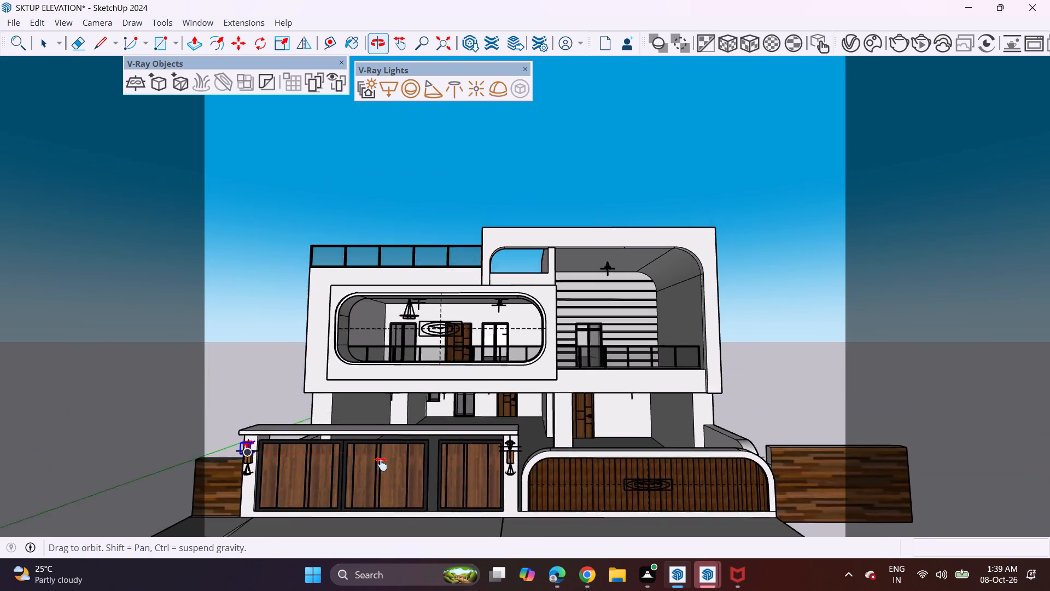
middle_drag(381, 464, 390, 472)
middle_drag(383, 448, 383, 398)
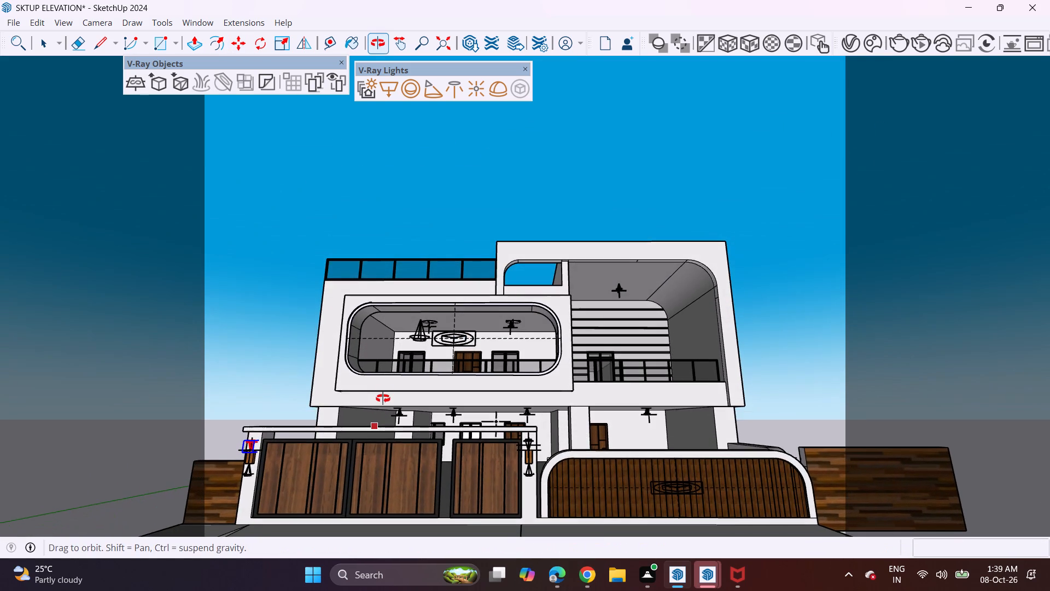
middle_drag(383, 398, 387, 385)
scroll(384, 385, down, 1)
middle_drag(378, 379, 380, 380)
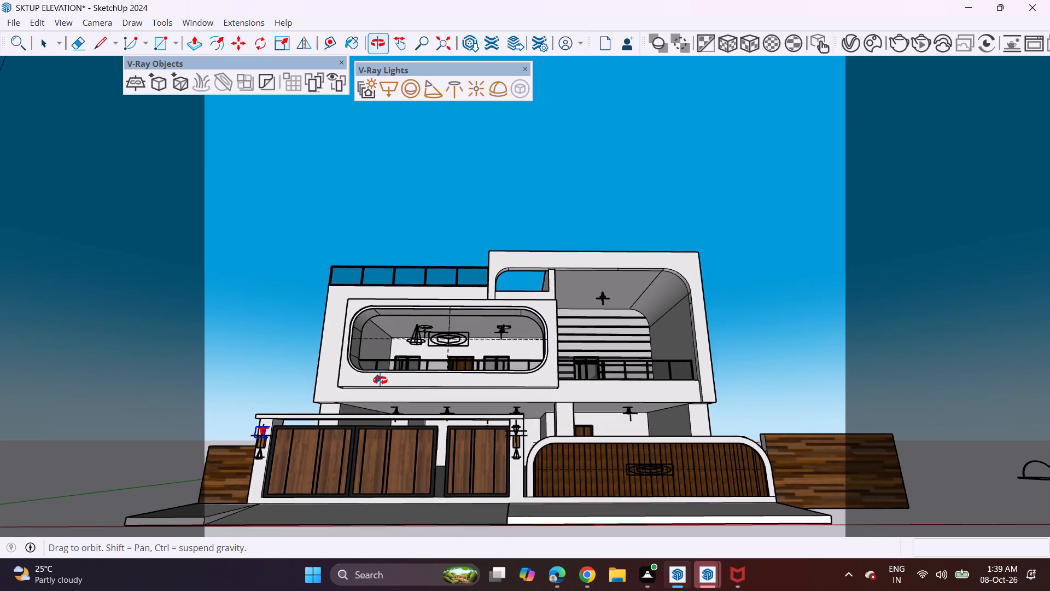
middle_drag(380, 380, 383, 395)
middle_drag(384, 366, 390, 411)
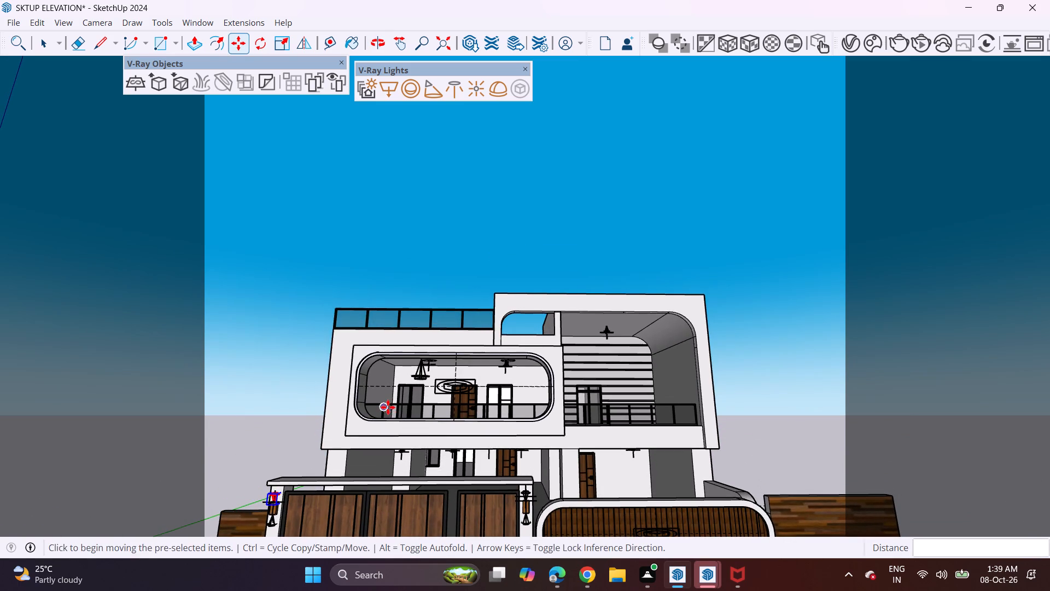
middle_drag(390, 407, 395, 354)
middle_drag(398, 355, 399, 363)
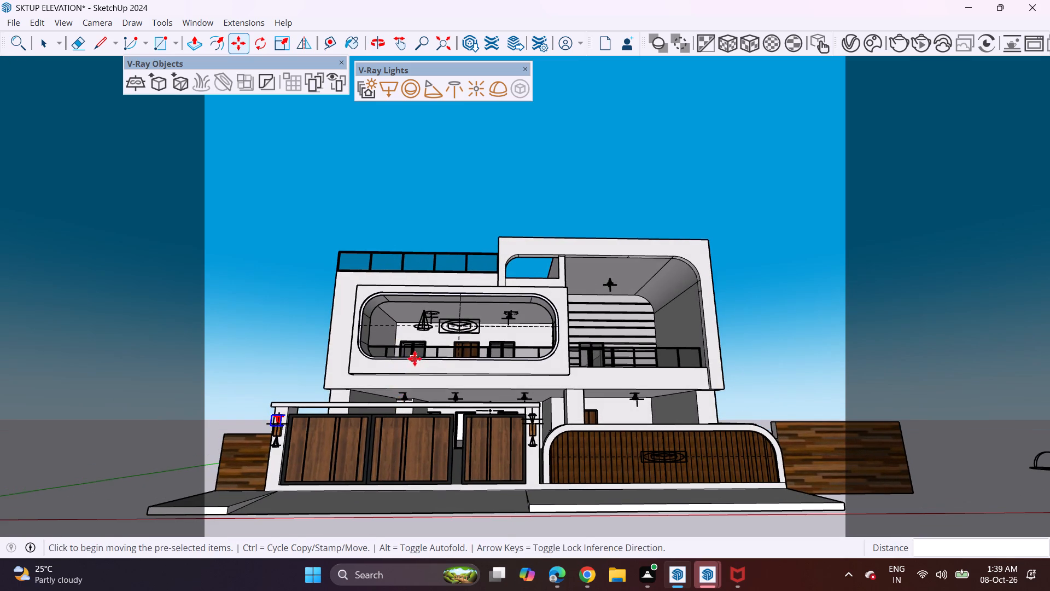
middle_drag(416, 363, 411, 391)
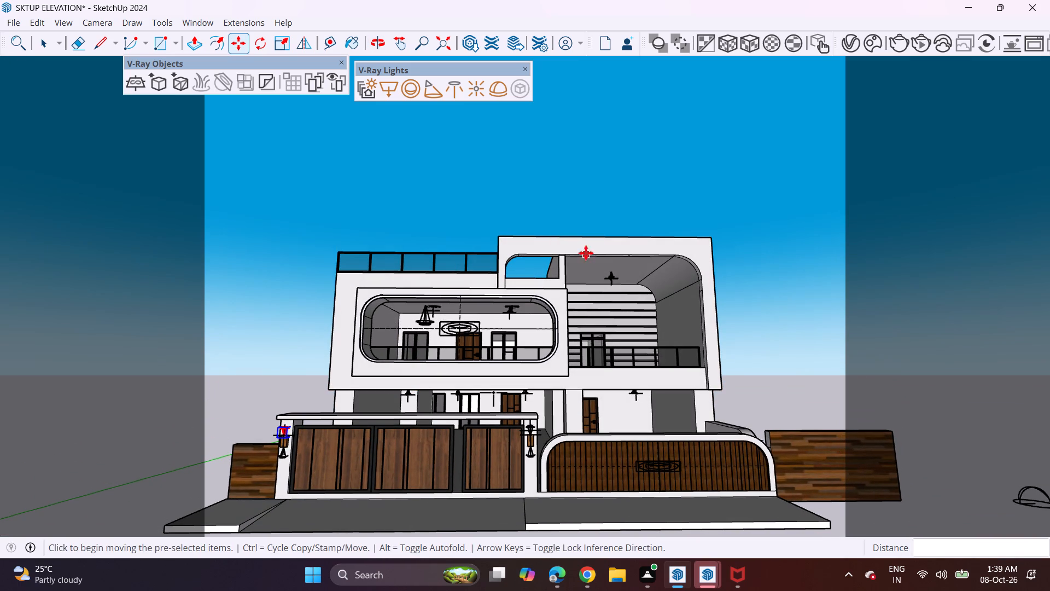
click(905, 43)
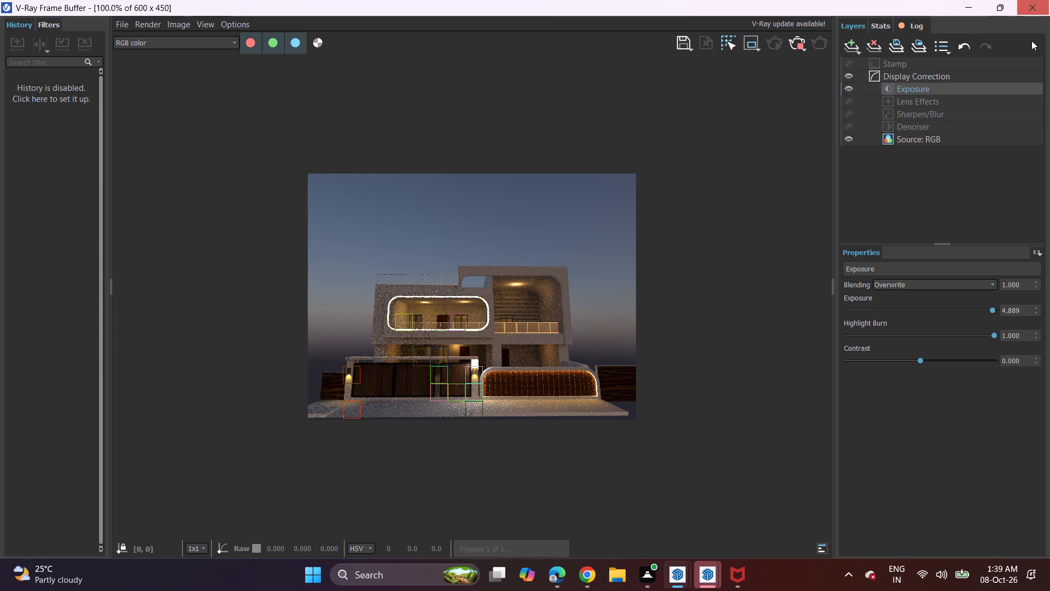
click(1042, 13)
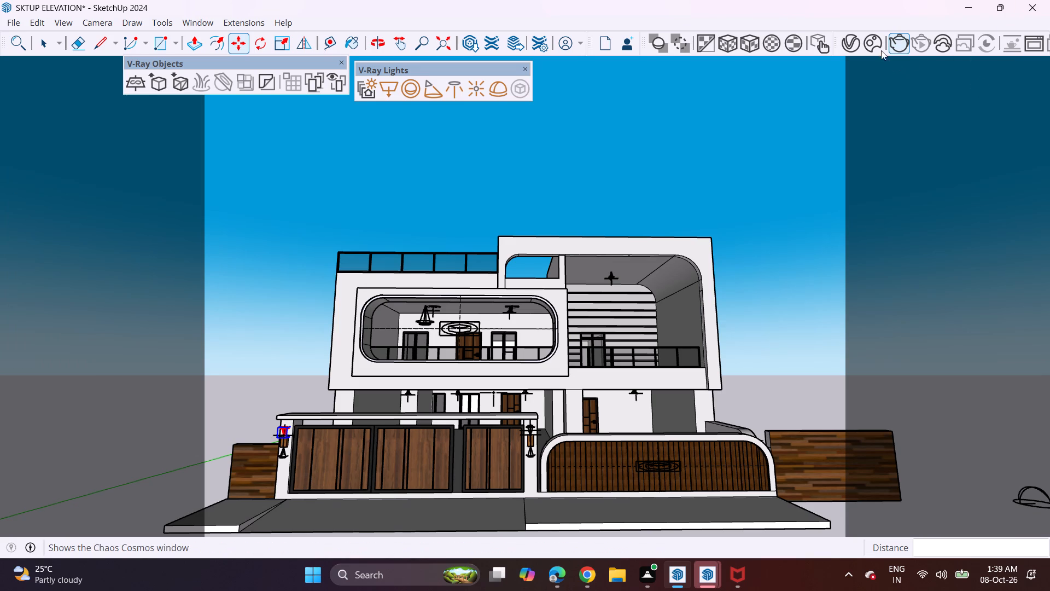
Lighten the V-Ray SunLight's black colour to a medium greyish mauve and set its intensity multiplier to 0.853.
click(848, 45)
scroll(608, 391, down, 4)
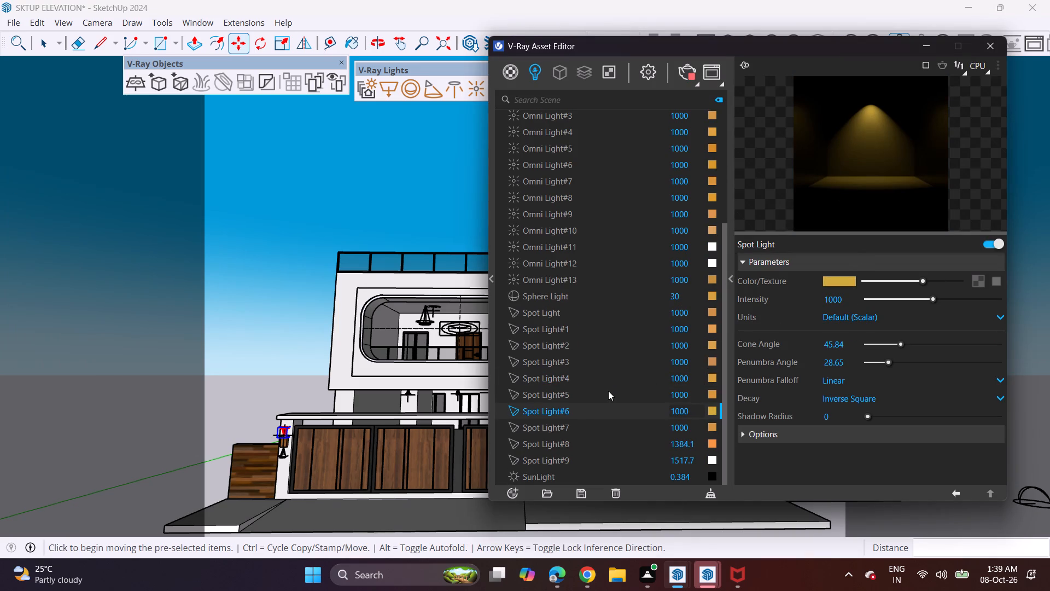
scroll(608, 391, down, 1)
click(536, 474)
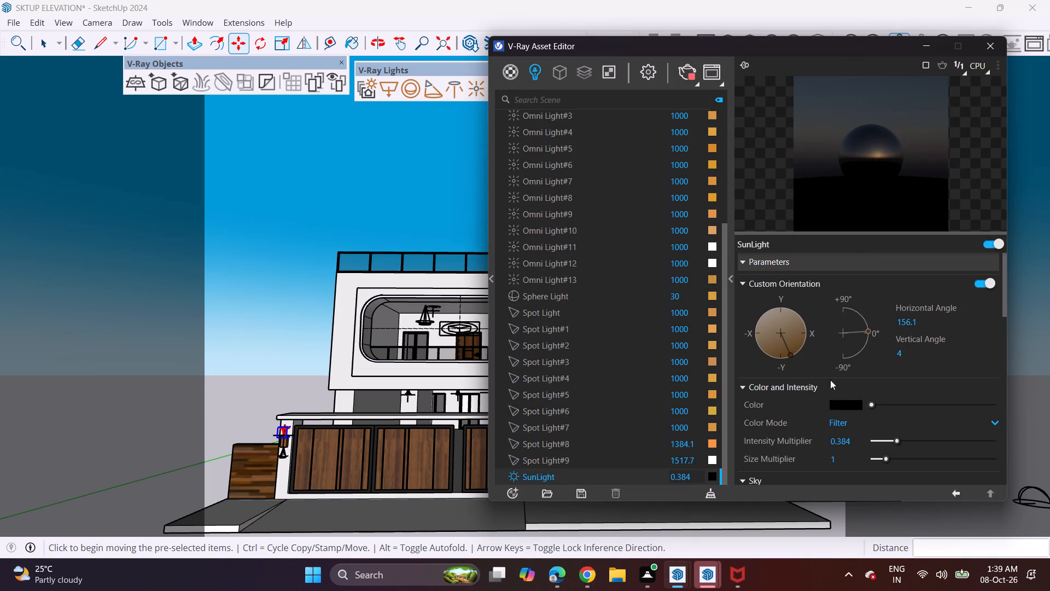
click(886, 403)
click(901, 404)
click(917, 436)
click(925, 441)
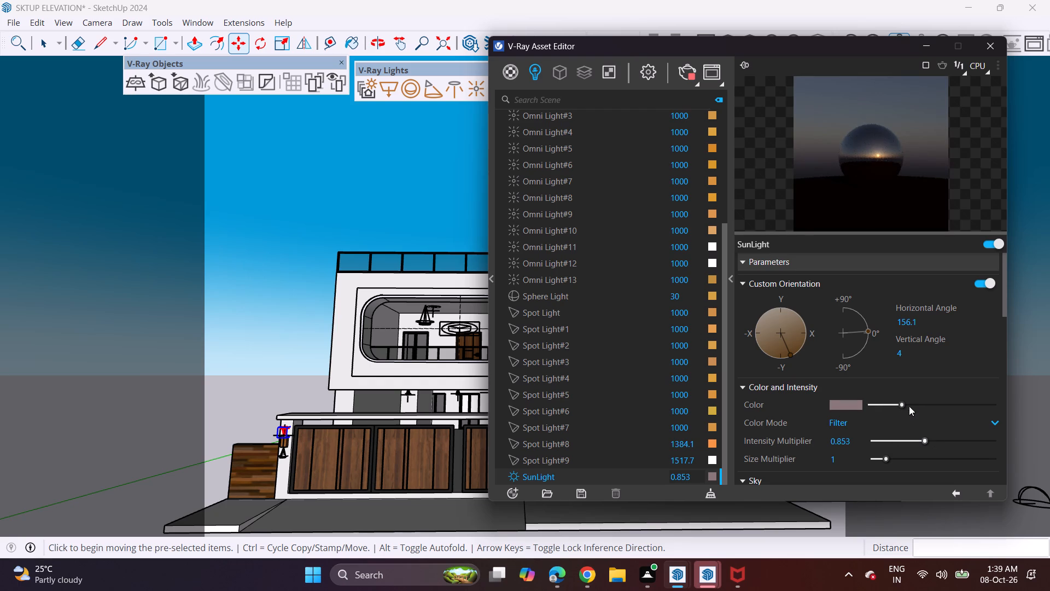
Darken the SunLight's albedo colour to a dark grey.
scroll(909, 399, down, 3)
click(911, 403)
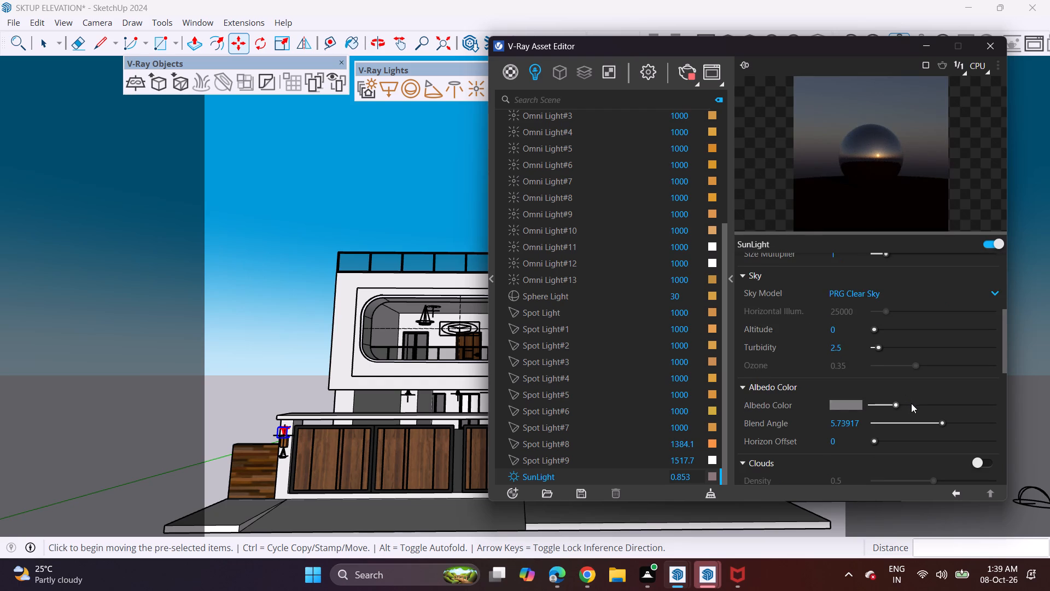
click(931, 408)
click(946, 410)
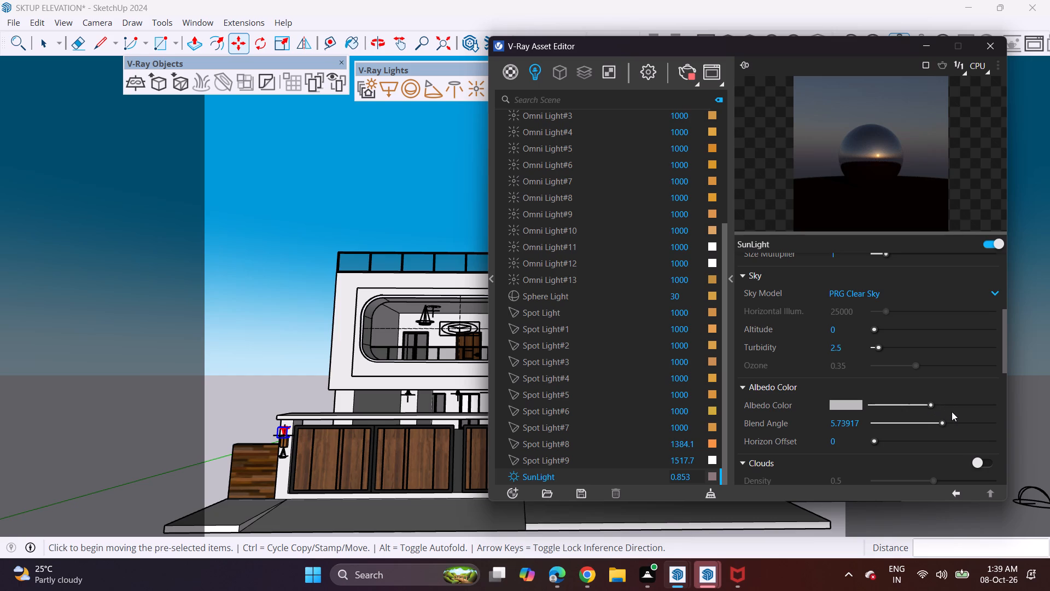
drag(923, 407, 872, 411)
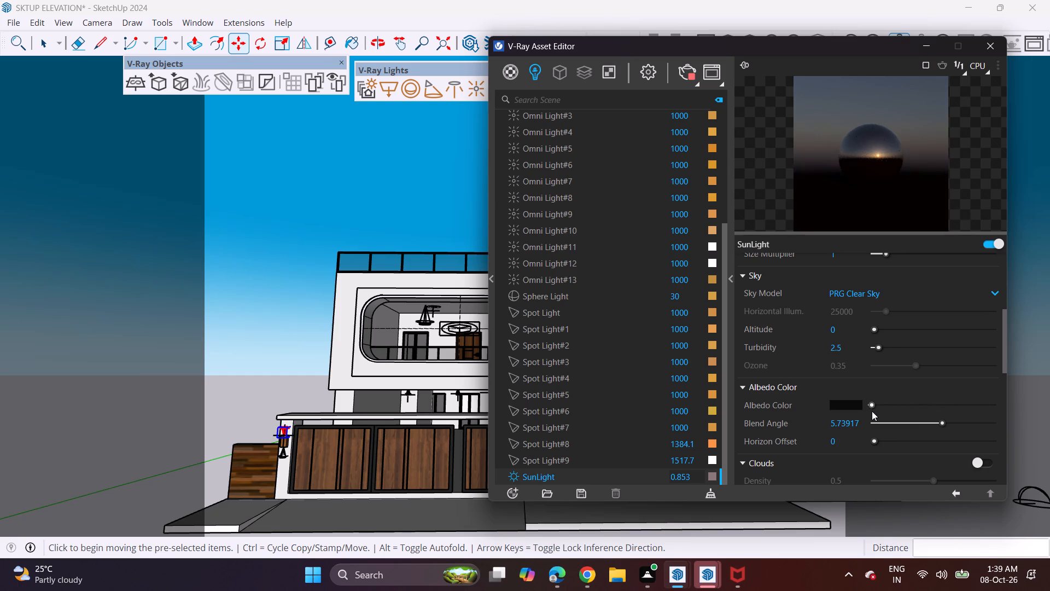
drag(872, 411, 885, 409)
scroll(886, 355, up, 4)
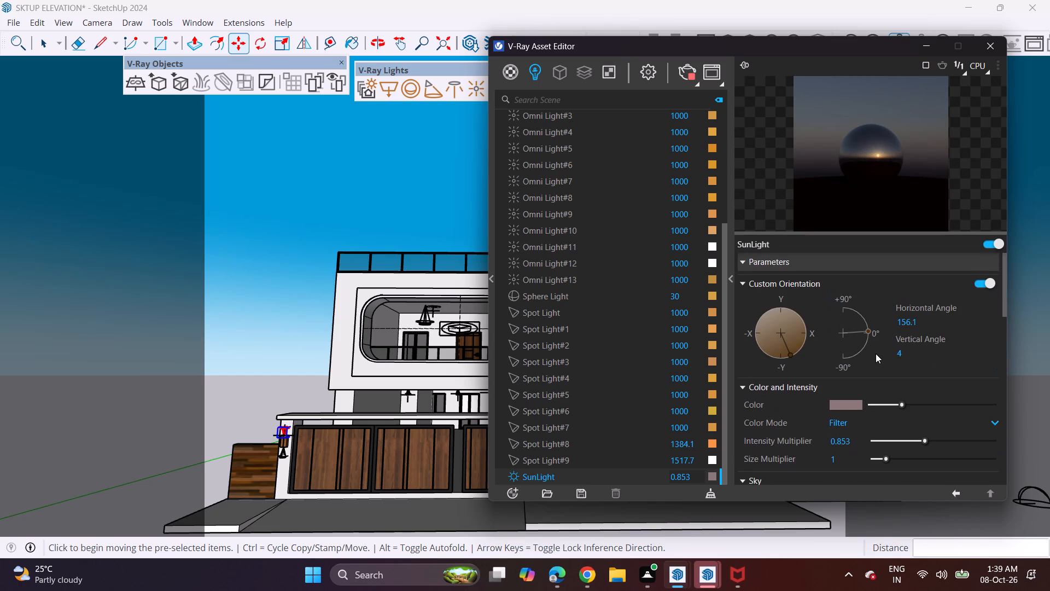
scroll(863, 346, up, 1)
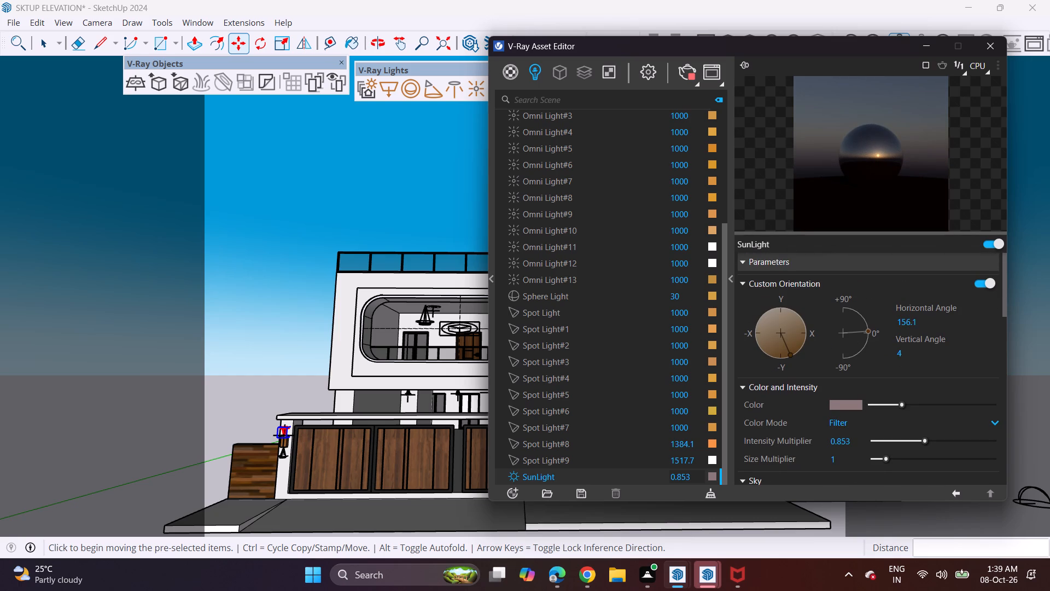
Adjust the SunLight's filter colour to a dark muted grey with RGB 0.335, 0.31, 0.31.
click(987, 251)
click(989, 245)
click(745, 281)
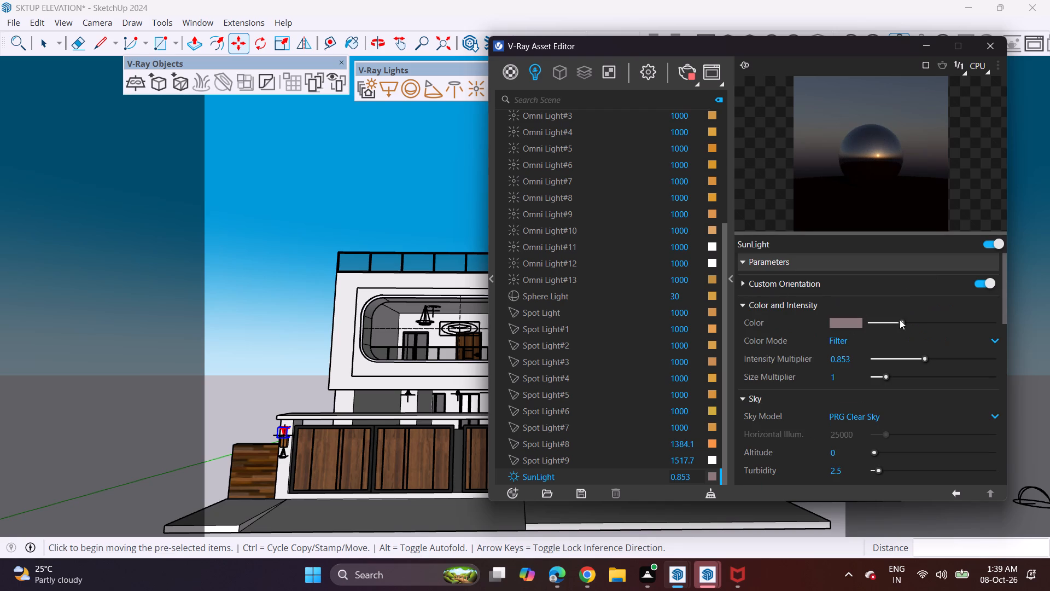
click(925, 326)
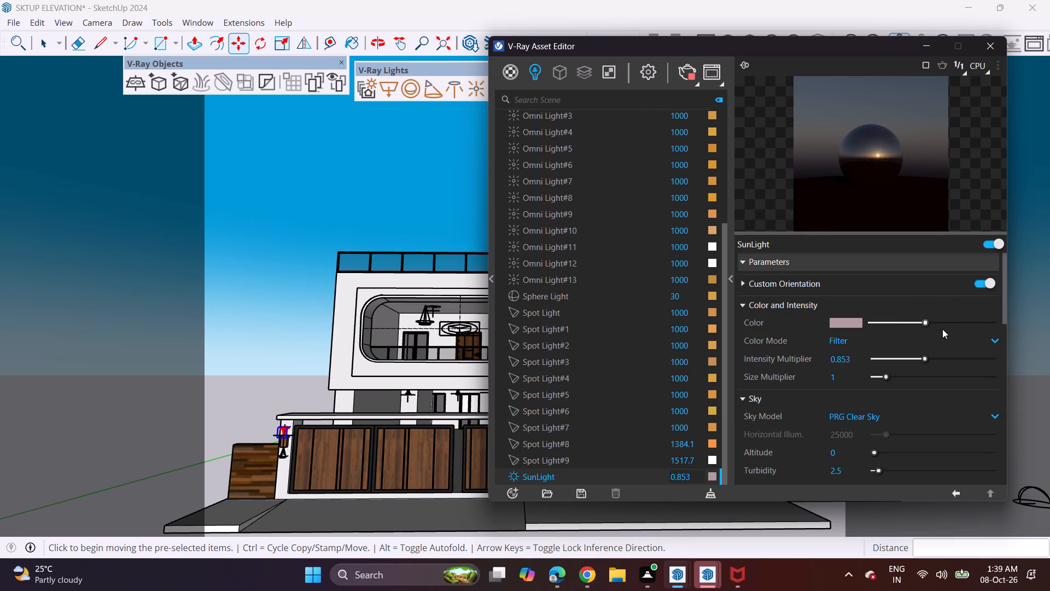
click(942, 329)
click(890, 323)
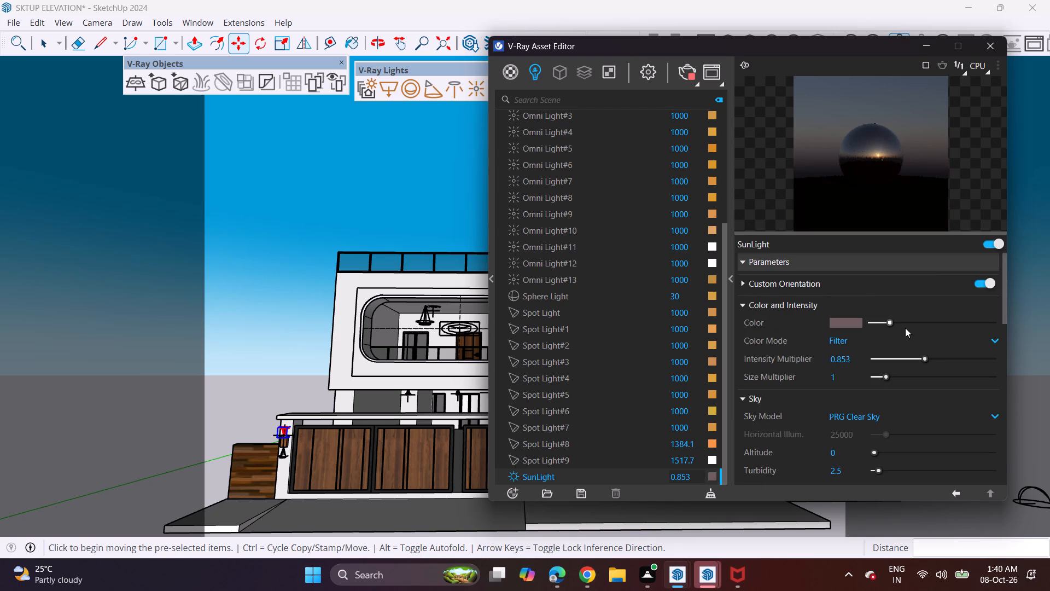
click(851, 326)
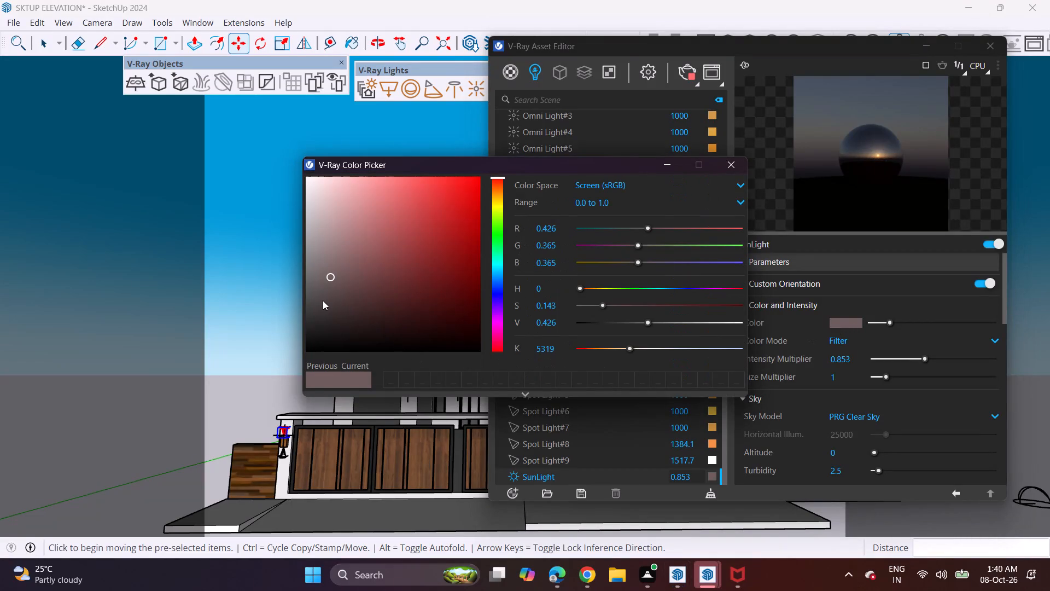
click(319, 293)
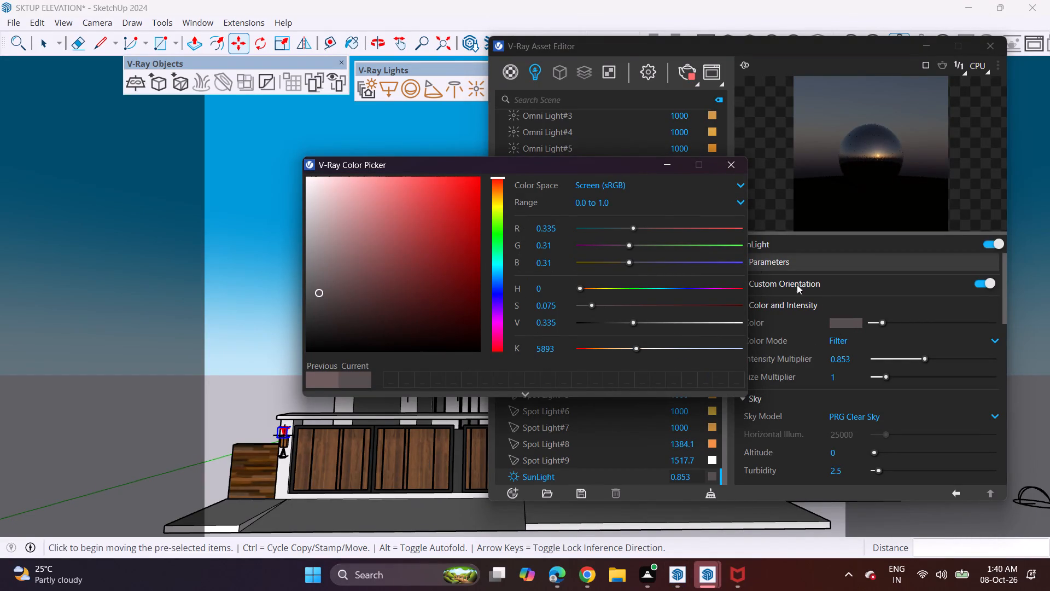
click(855, 418)
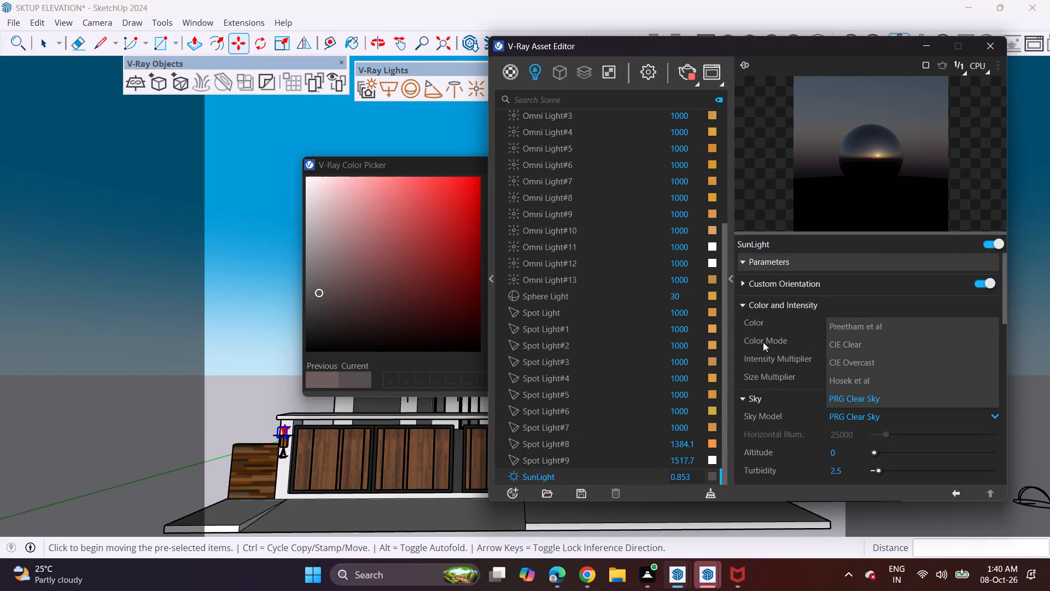
Open the Sky texture of the first Dome Light and lighten its sun colour to a medium mauve-grey.
scroll(774, 308, up, 4)
scroll(677, 262, up, 4)
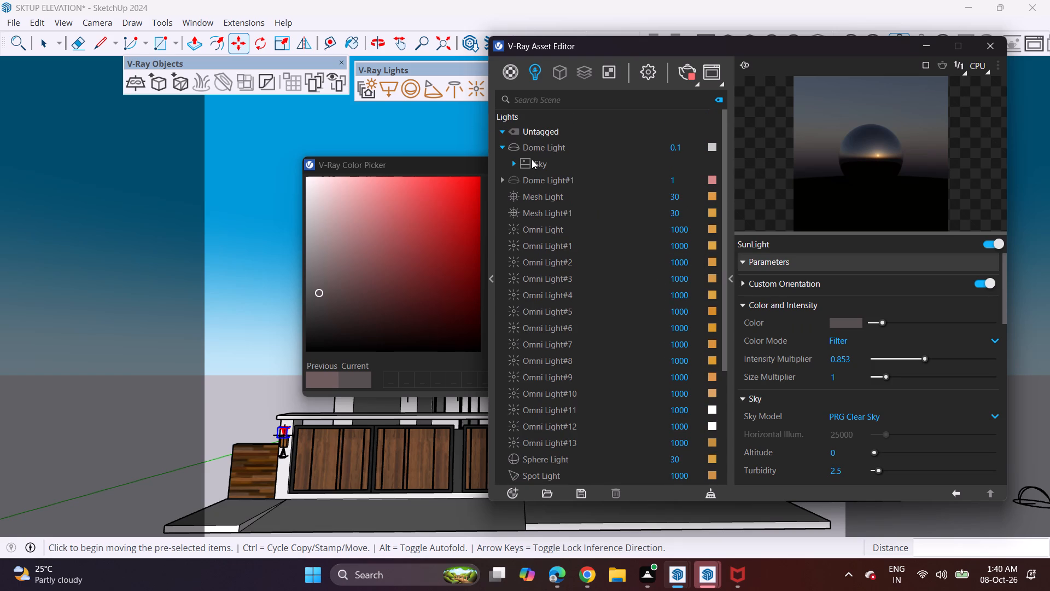
double_click(532, 159)
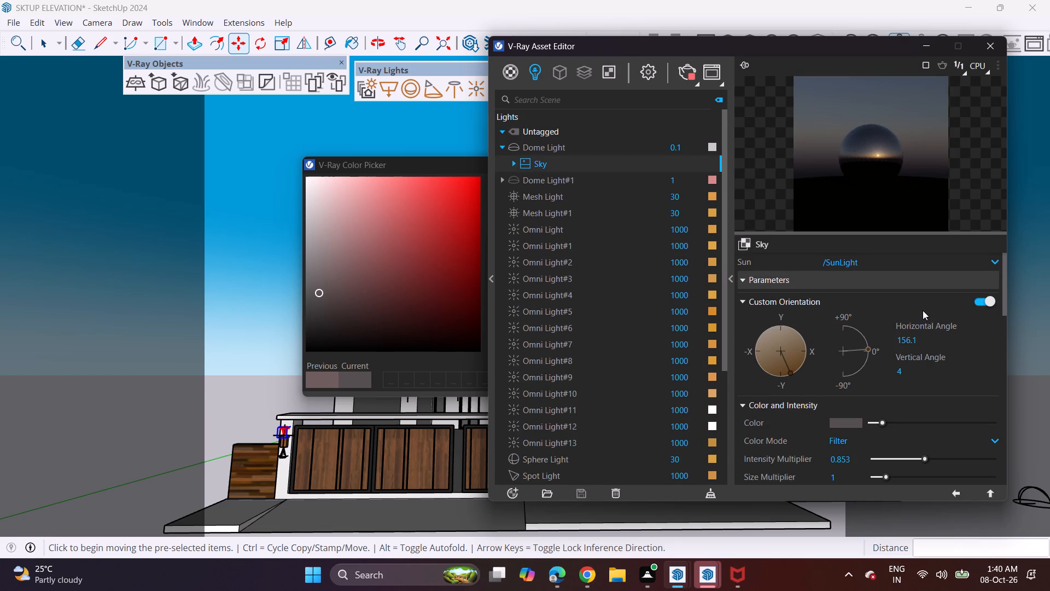
scroll(886, 378, down, 1)
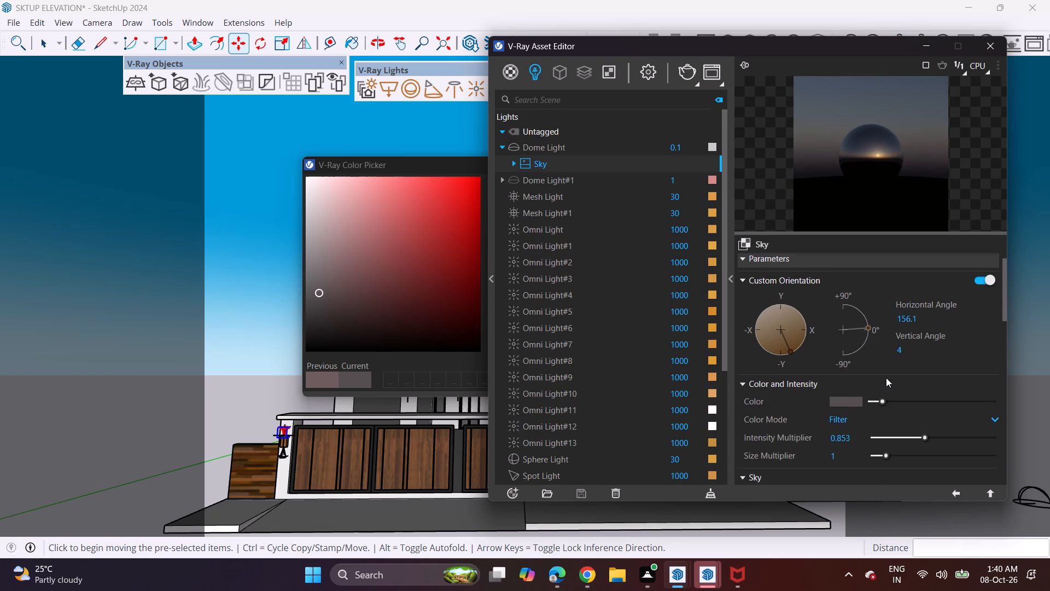
click(901, 352)
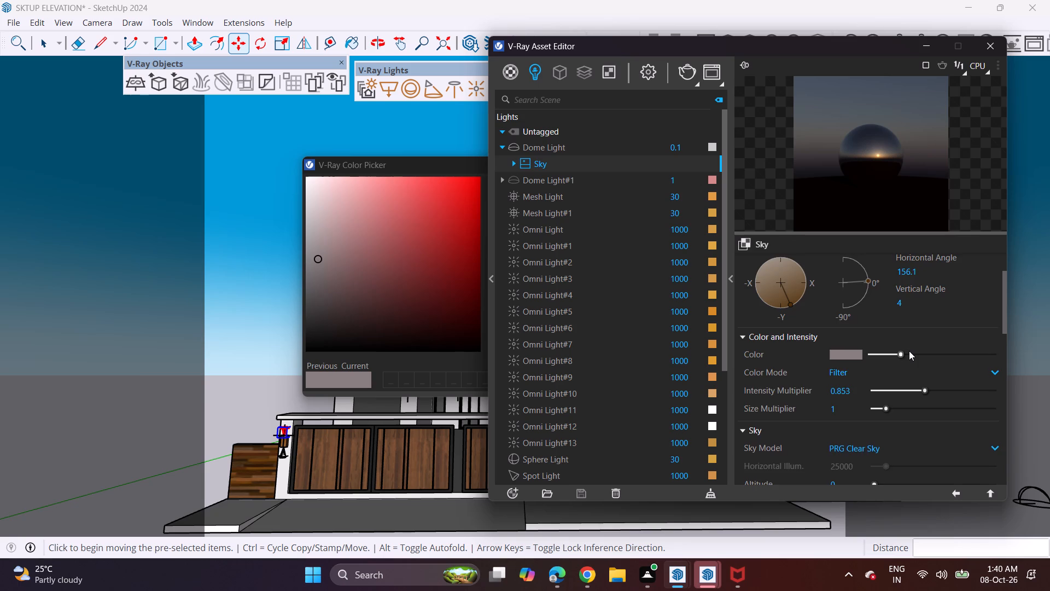
Try several sun directions all around the compass for the Sky texture, ending at a horizontal angle of 21.1.
scroll(909, 351, up, 3)
click(791, 368)
drag(794, 368, 800, 363)
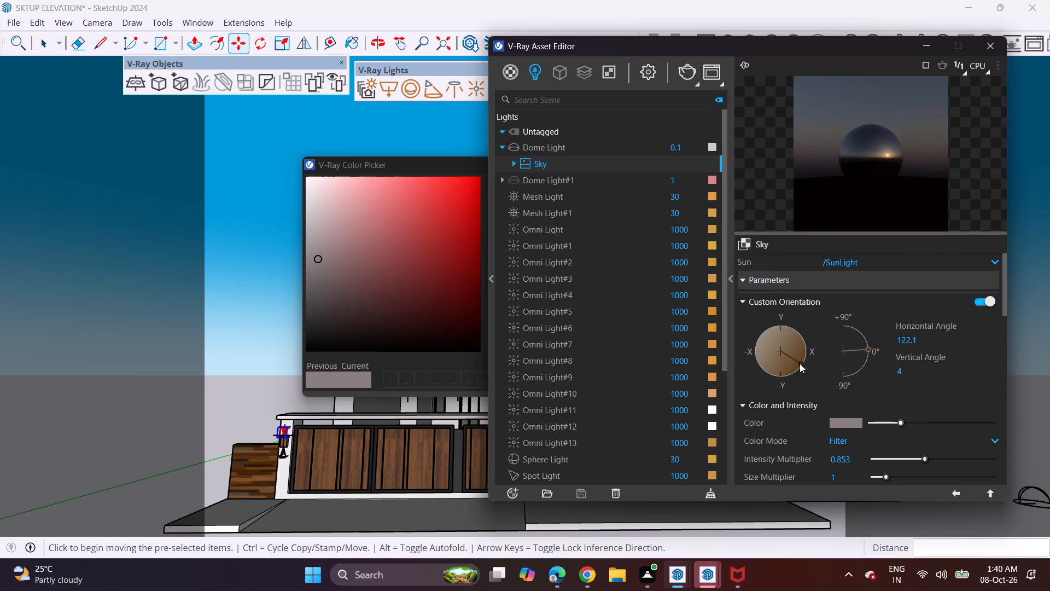
drag(800, 363, 776, 378)
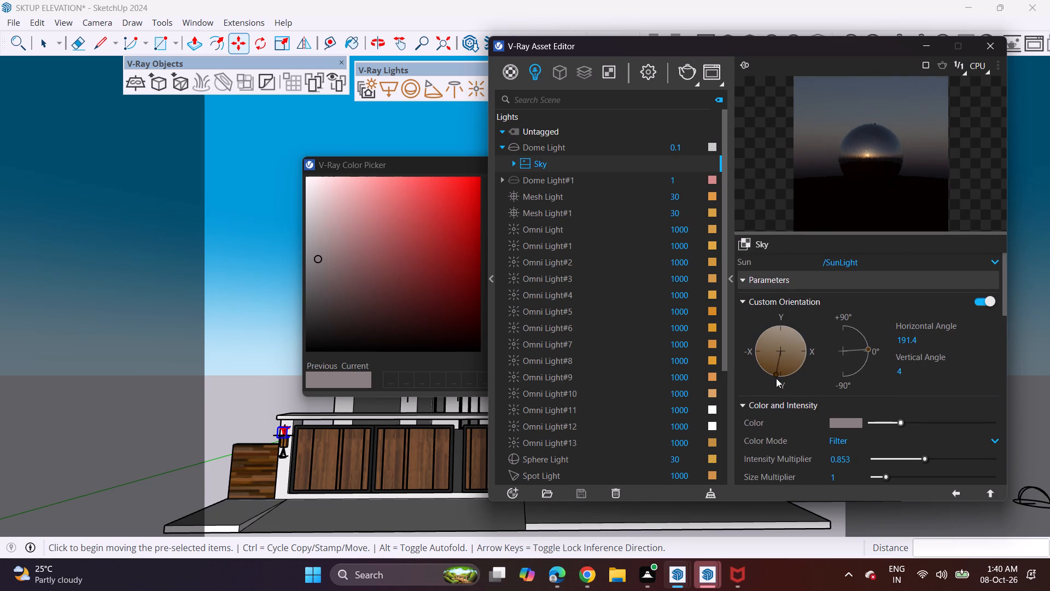
drag(776, 378, 774, 345)
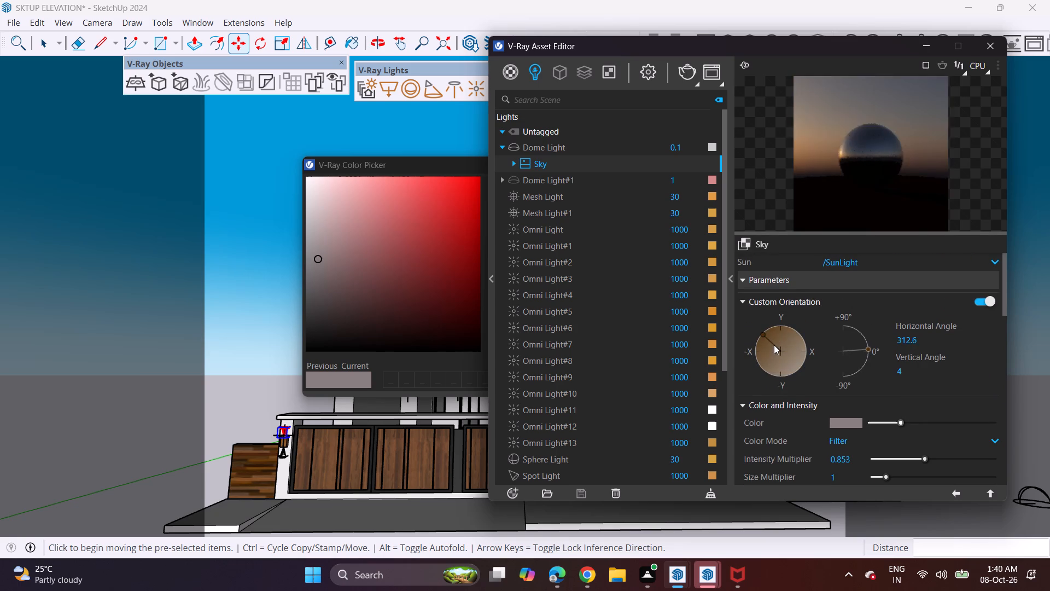
drag(774, 345, 777, 336)
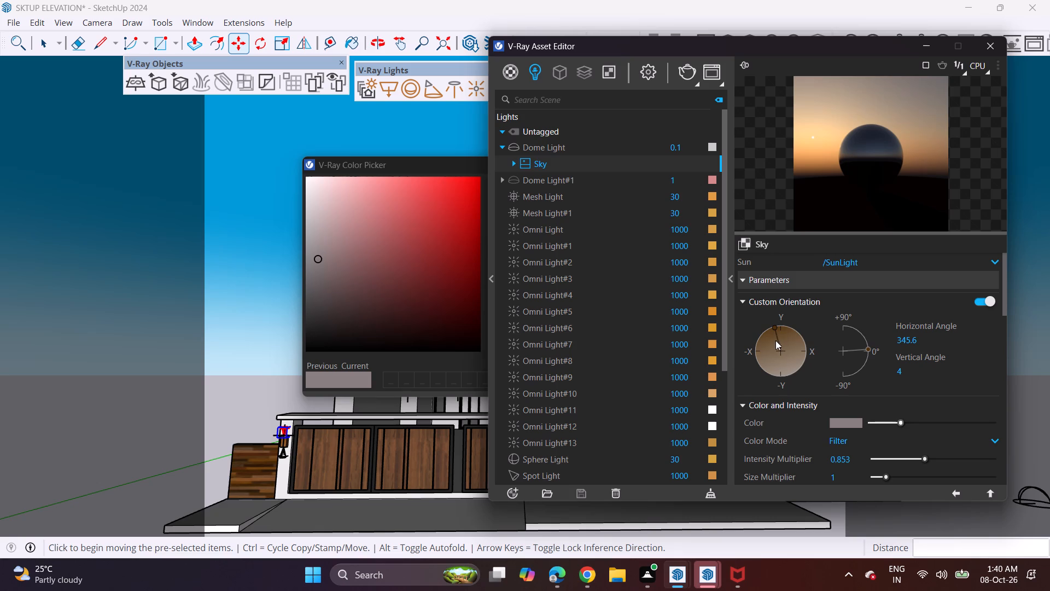
drag(775, 333, 773, 338)
drag(757, 376, 772, 400)
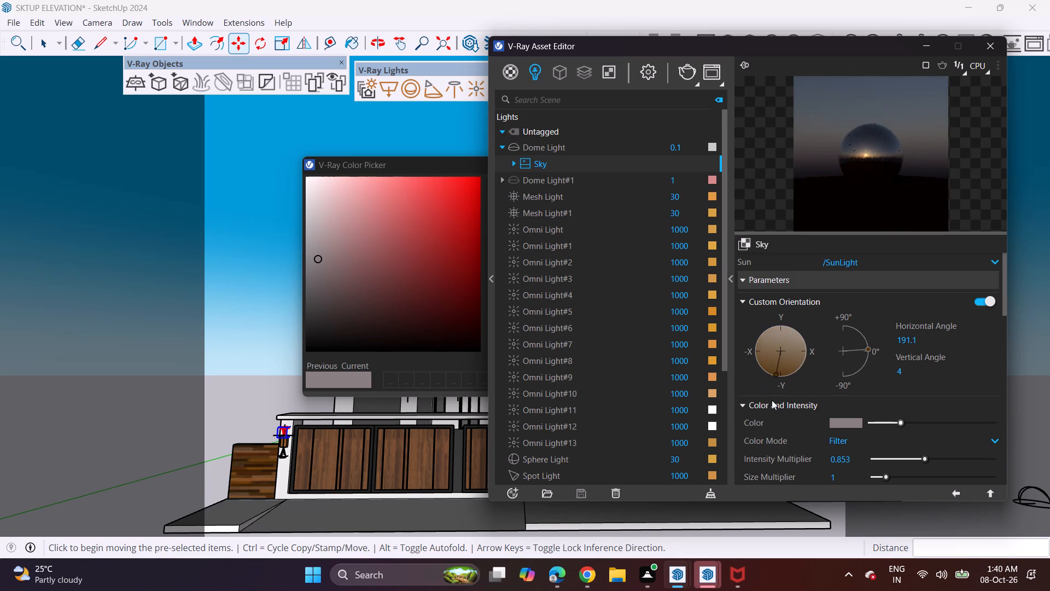
drag(772, 400, 773, 402)
drag(756, 386, 748, 355)
drag(751, 345, 775, 341)
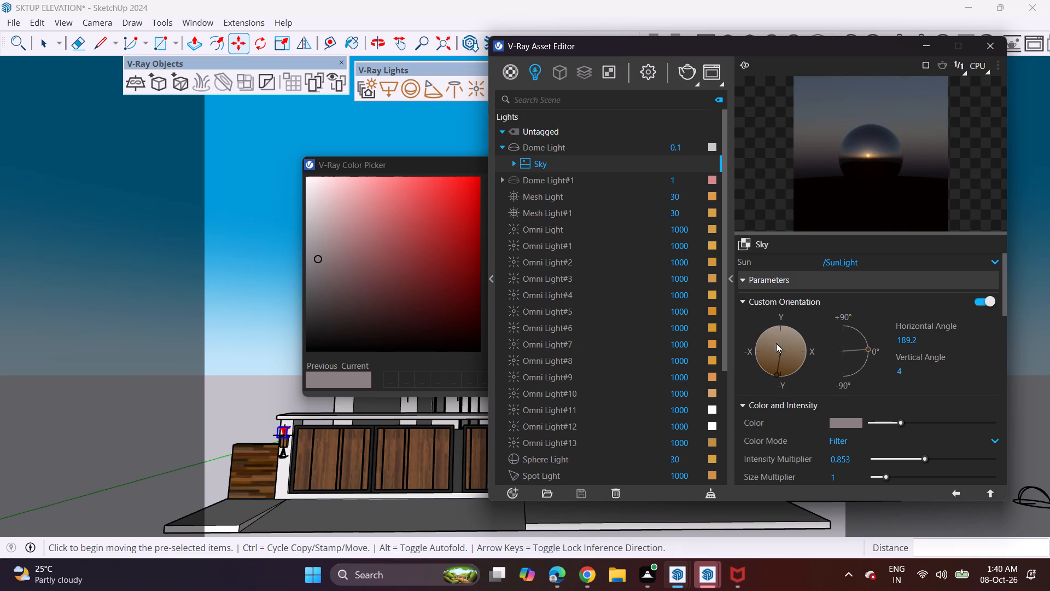
click(777, 344)
click(794, 334)
click(803, 361)
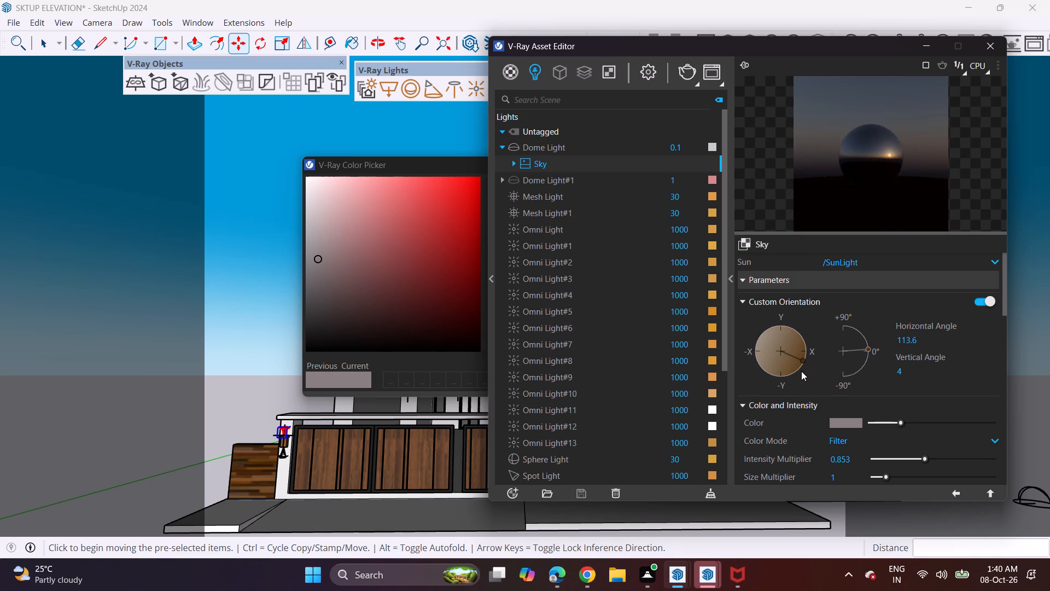
click(798, 349)
click(796, 341)
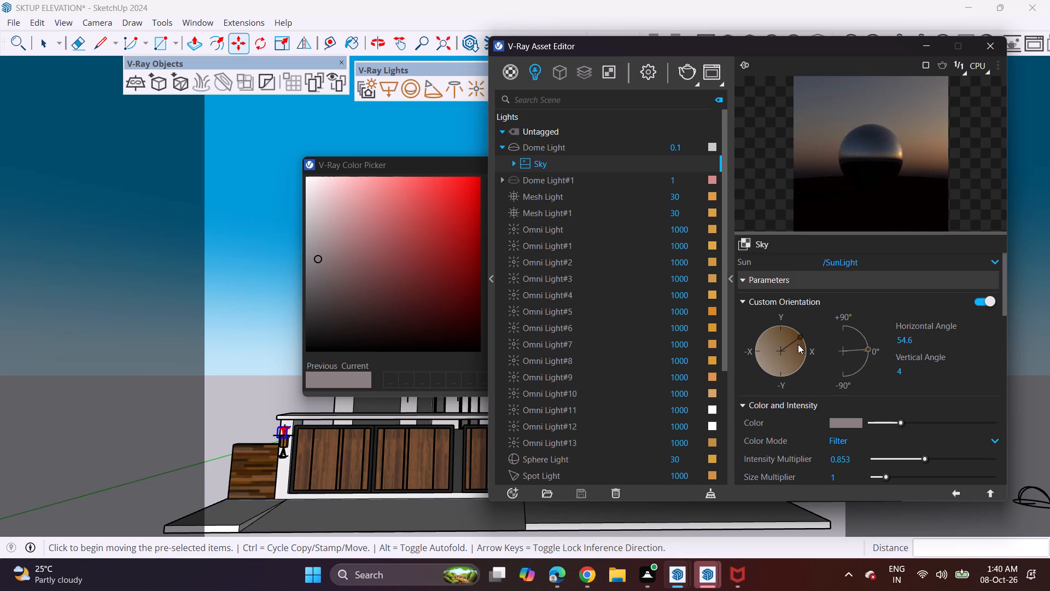
click(786, 337)
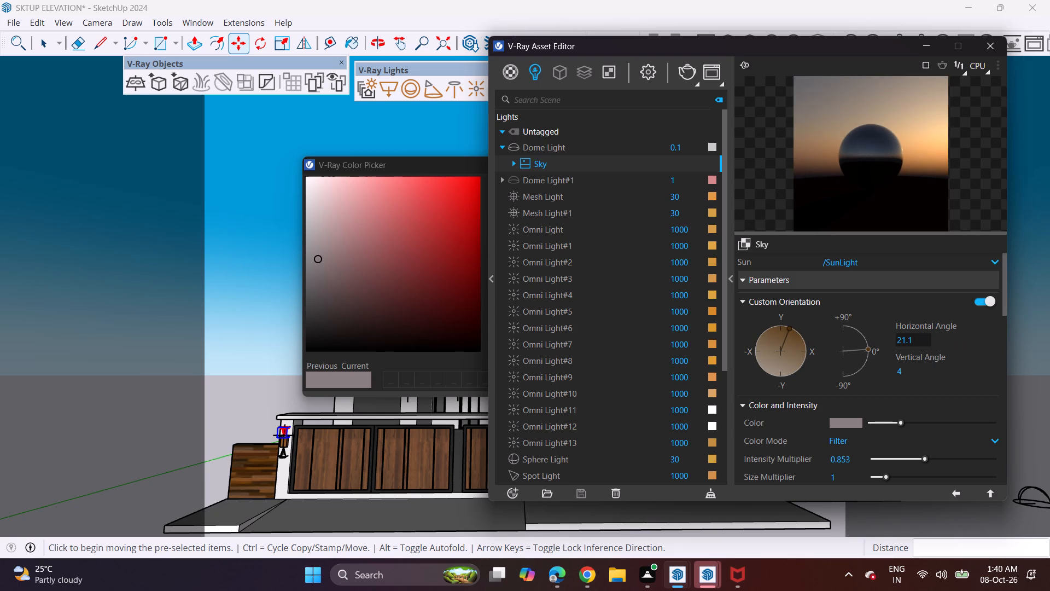
Enter 154,2 as the Sky texture's horizontal angle, and close the V-Ray Asset Editor and colour picker.
click(913, 338)
key(BackSpace)
key(BackSpace)
key(BackSpace)
key(BackSpace)
key(BackSpace)
text(154)
key(comma)
key(2)
scroll(893, 383, down, 4)
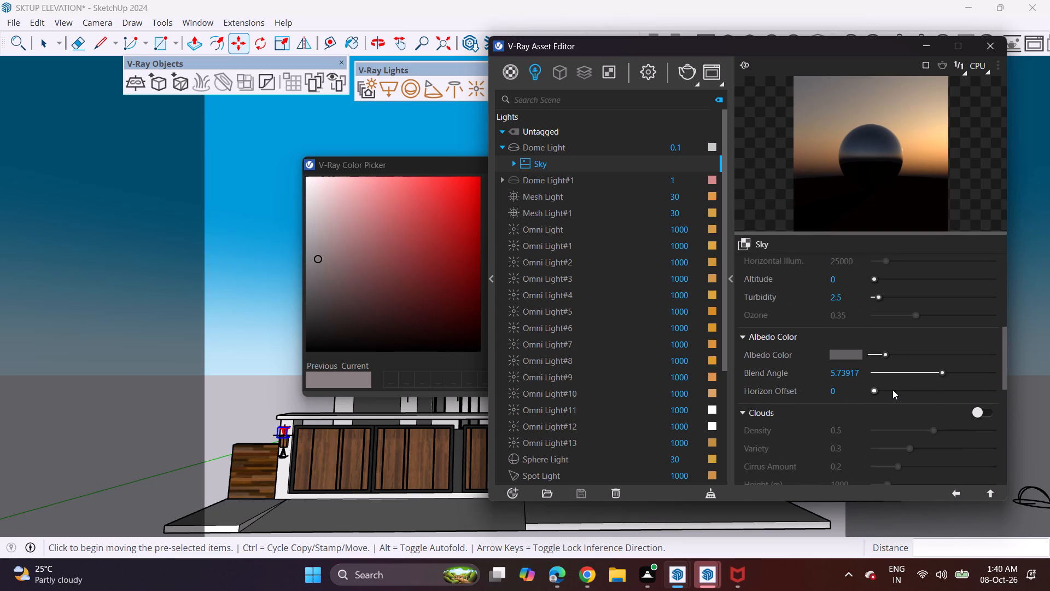
scroll(892, 390, up, 5)
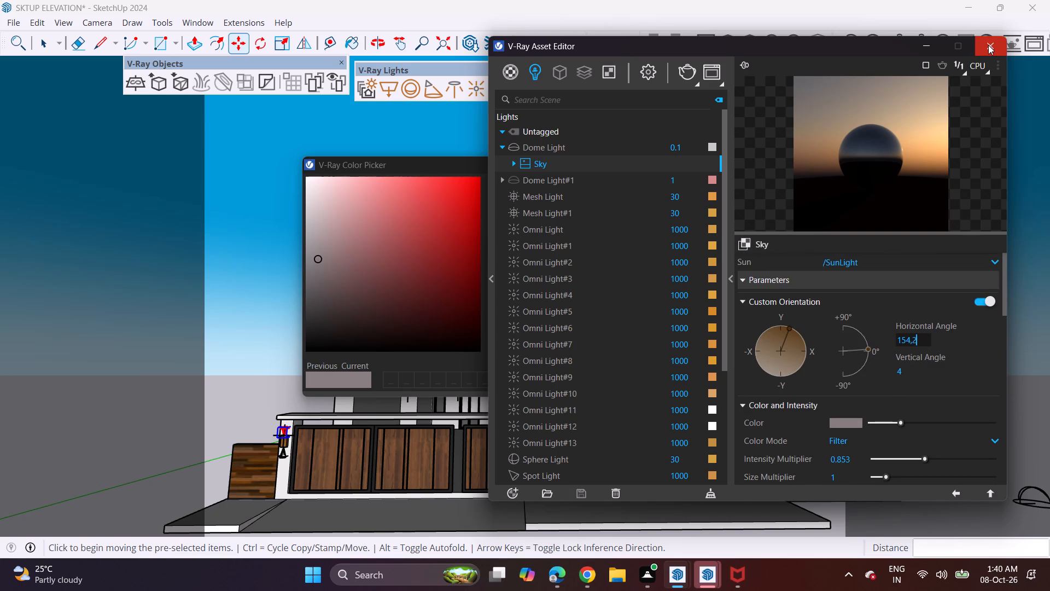
click(988, 45)
click(737, 164)
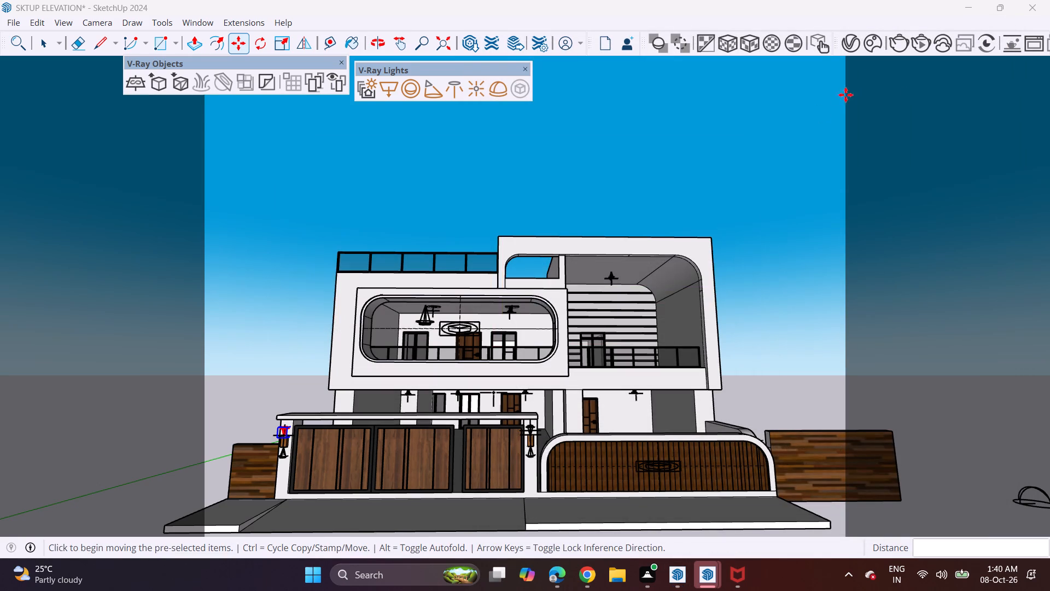
Run a test render of the house elevation, view the evening lighting, and close the frame buffer.
click(901, 44)
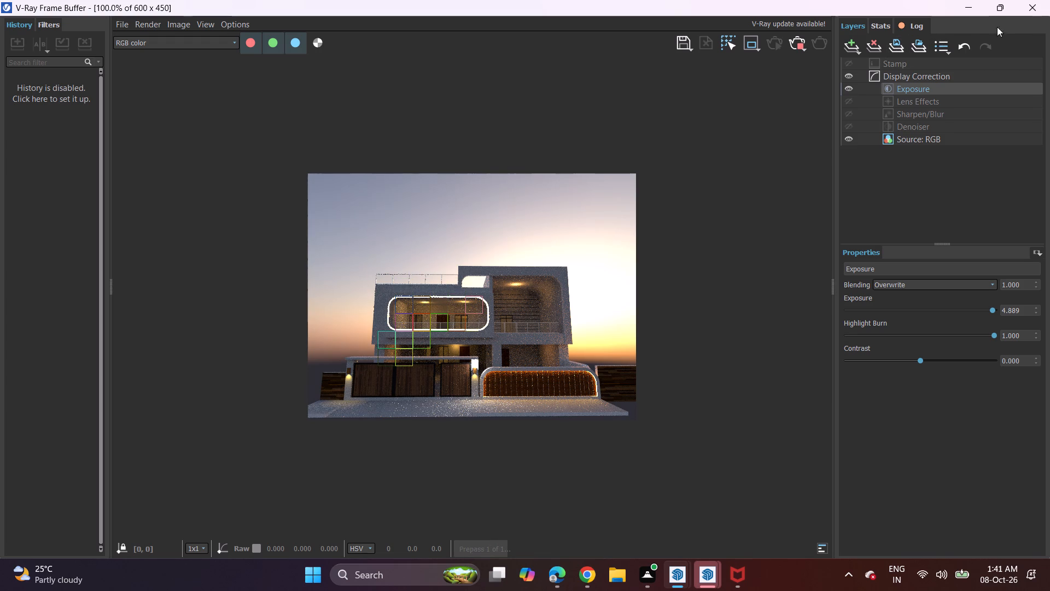
click(1026, 11)
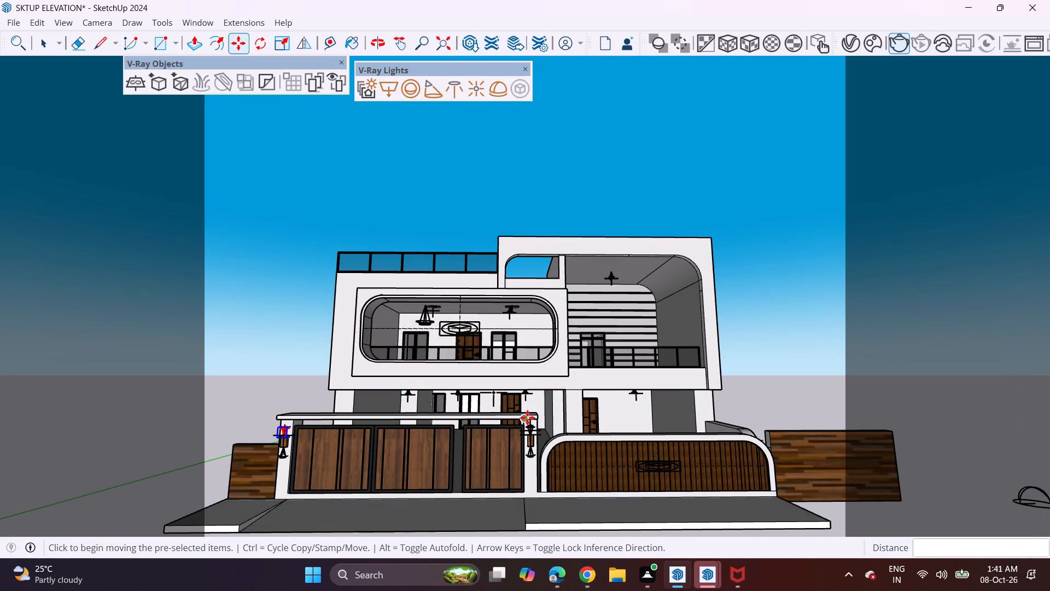
Delete the upper omni light at the wall lamp on the gate pillar beside the slatted boundary wall.
scroll(526, 418, up, 4)
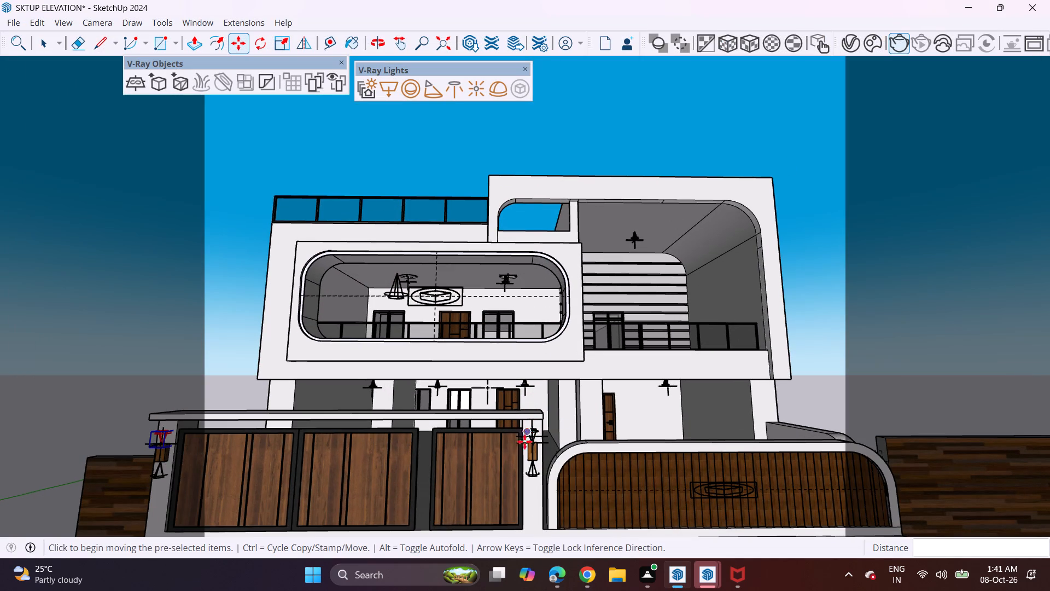
key(space)
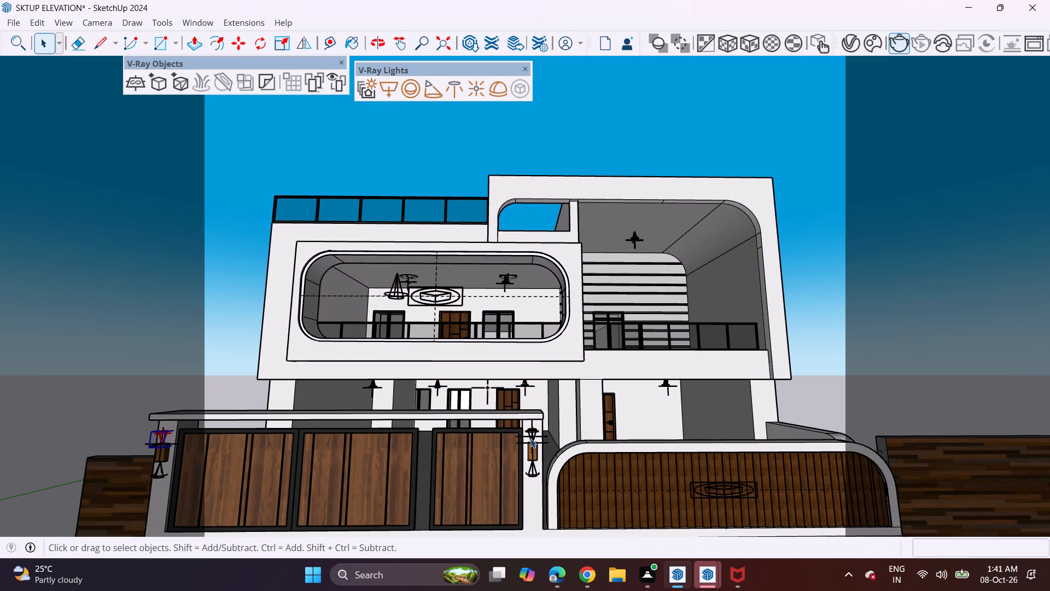
click(530, 438)
scroll(532, 437, up, 3)
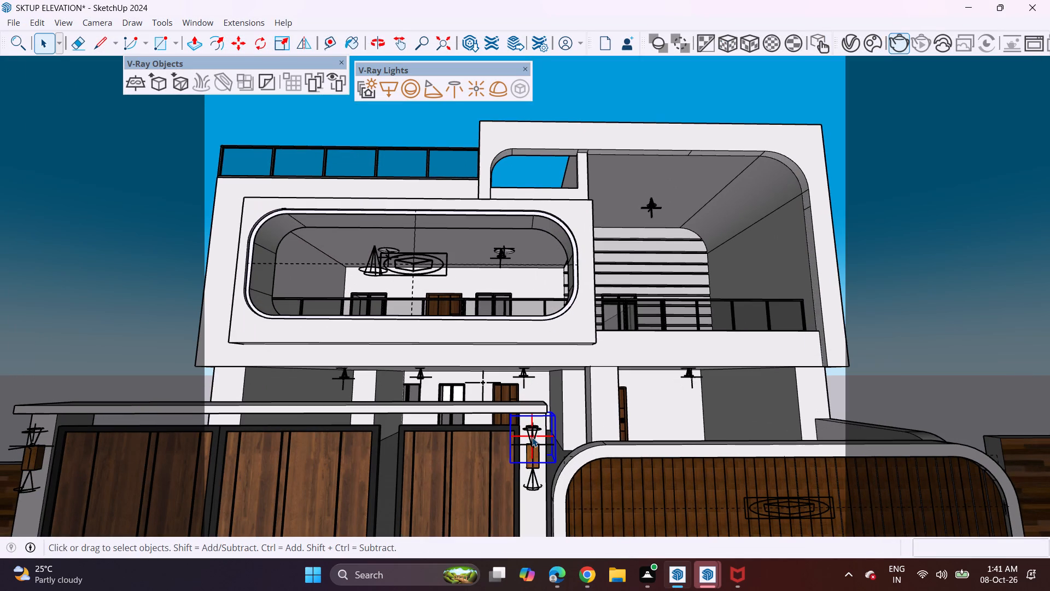
key(Delete)
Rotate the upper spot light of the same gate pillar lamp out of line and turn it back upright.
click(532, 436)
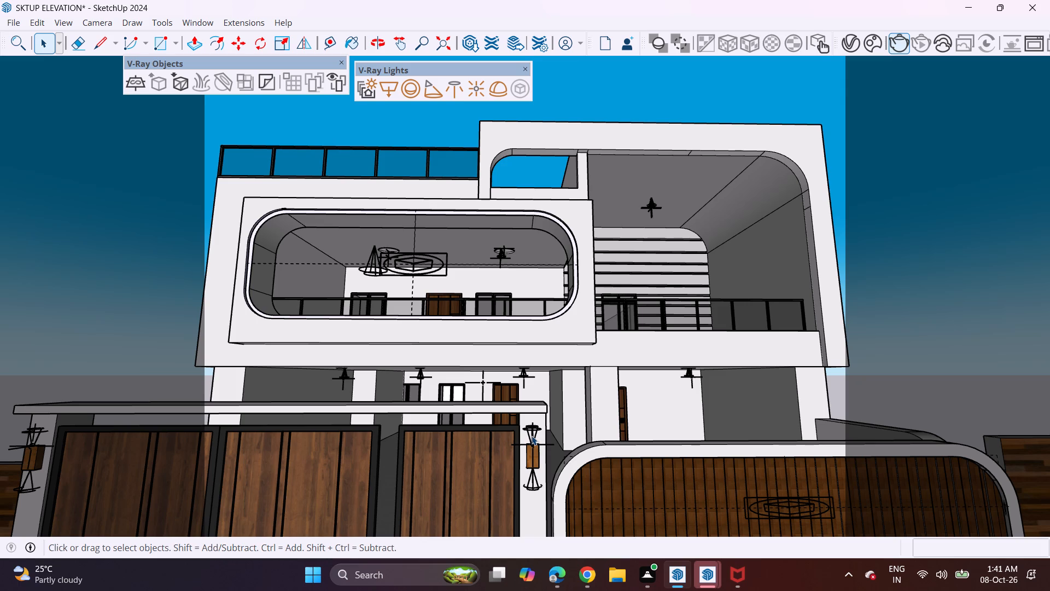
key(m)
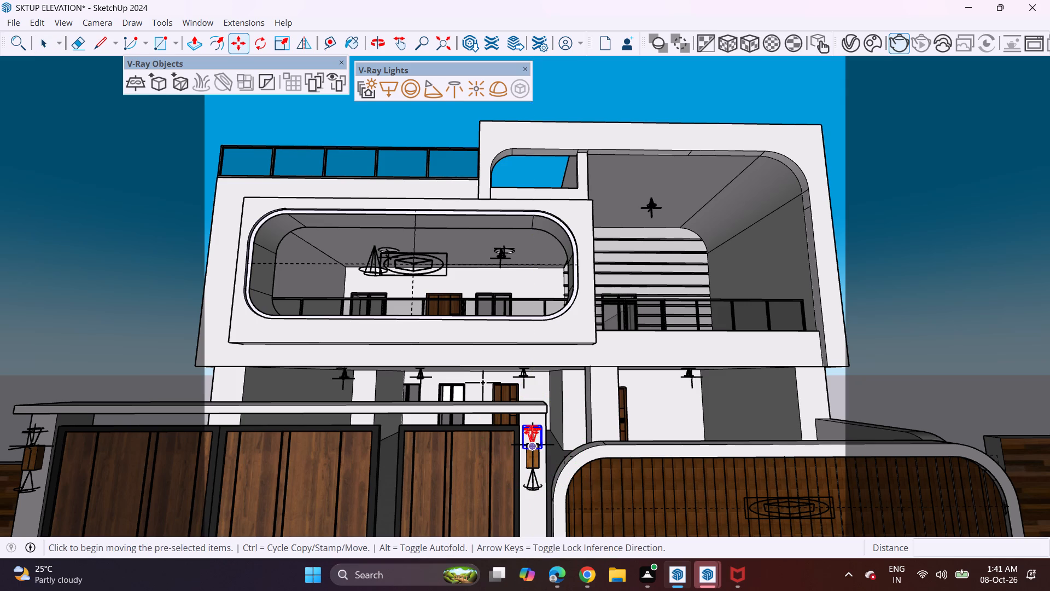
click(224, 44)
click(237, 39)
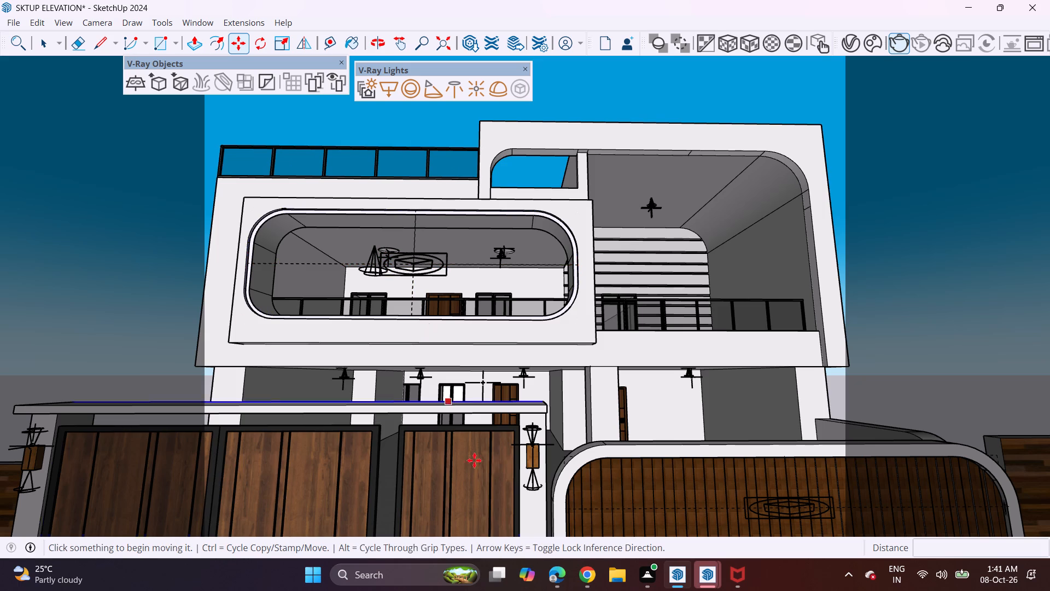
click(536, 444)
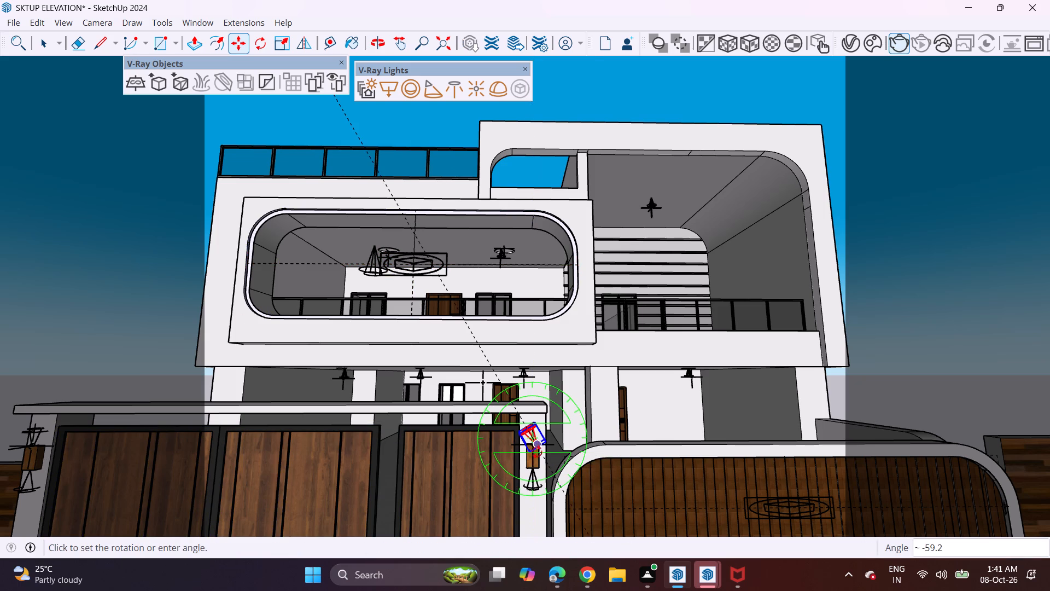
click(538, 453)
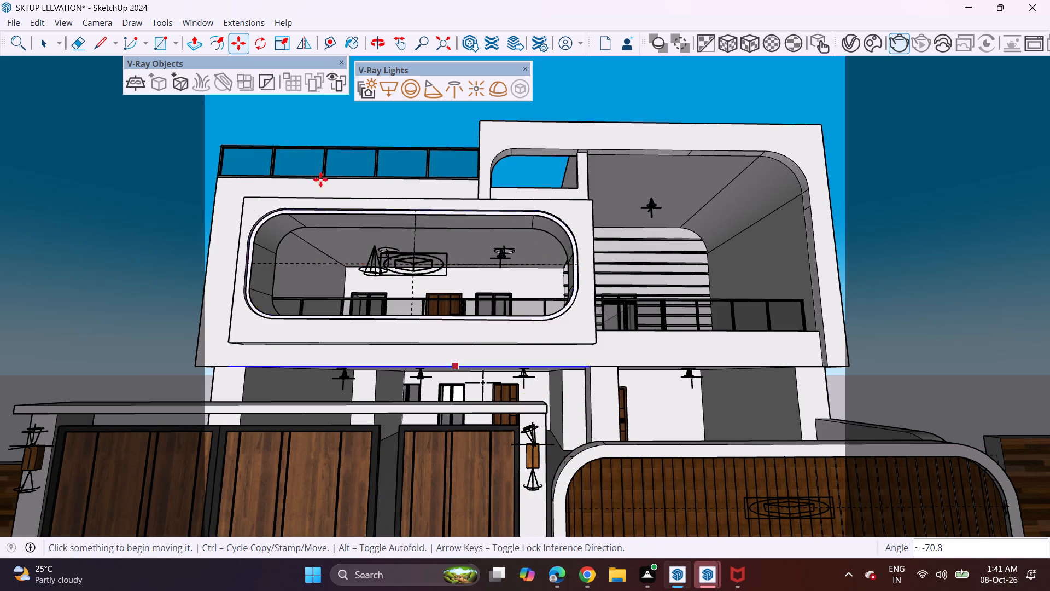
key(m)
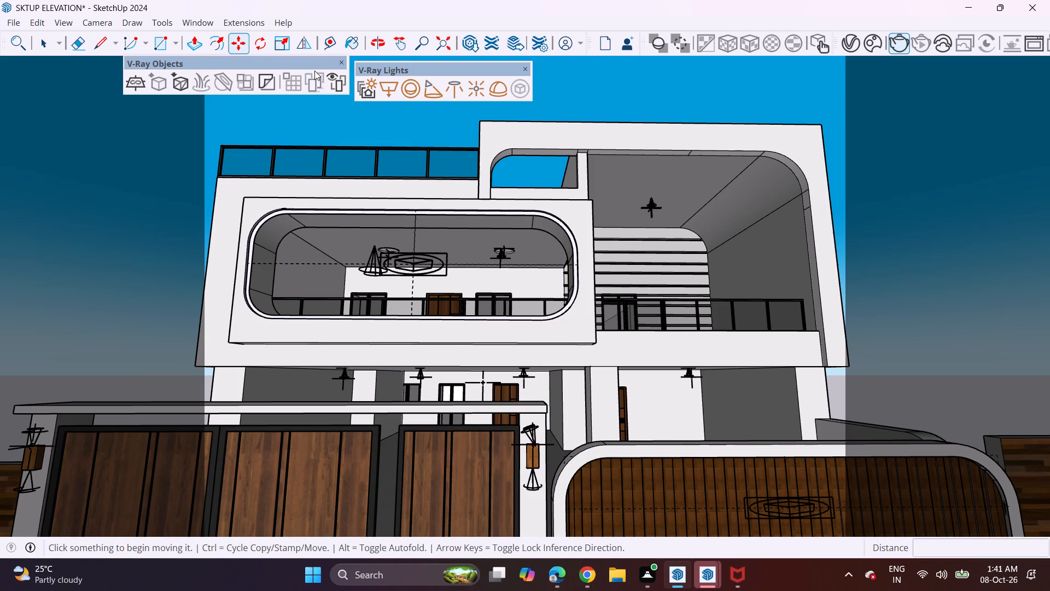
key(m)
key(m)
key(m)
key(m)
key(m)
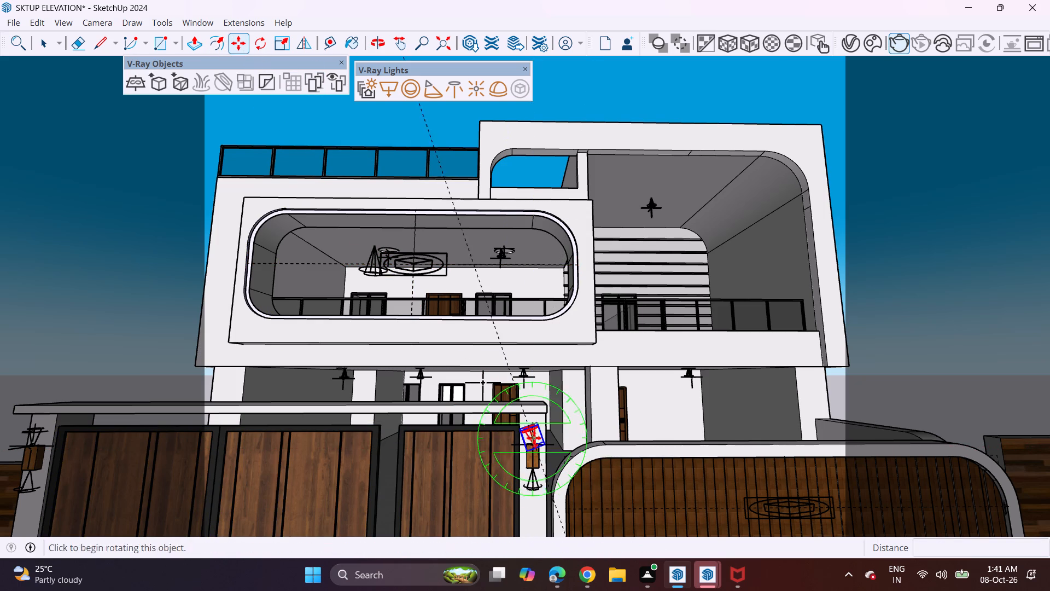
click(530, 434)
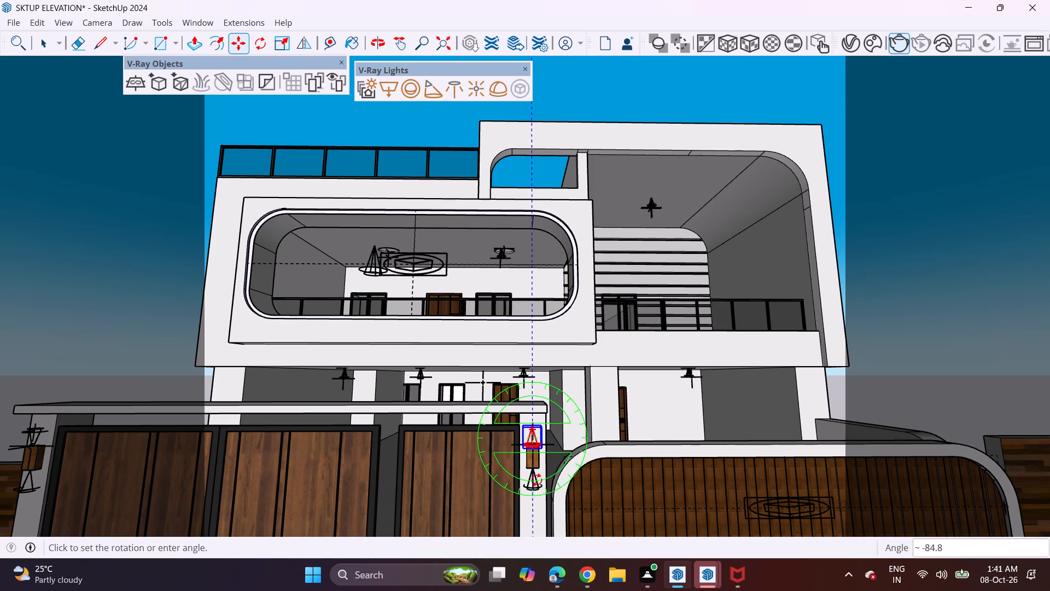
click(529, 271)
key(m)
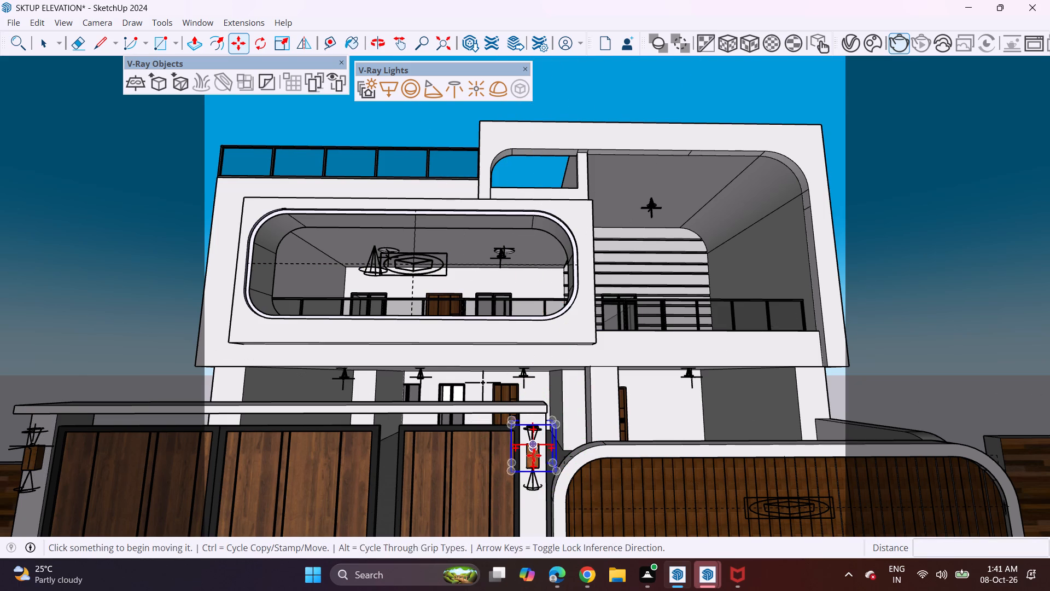
Copy the upright spot light from this pillar lamp to the lamp on the gate's far-left pillar, about 22' 9 3/4" away.
key(space)
scroll(529, 436, up, 5)
click(536, 433)
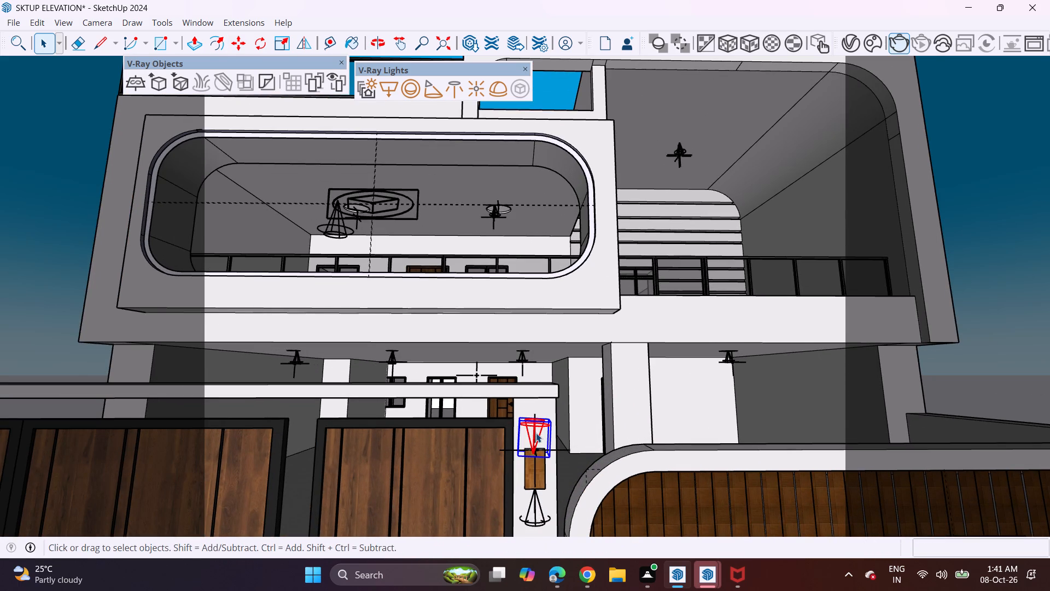
scroll(536, 433, up, 4)
key(m)
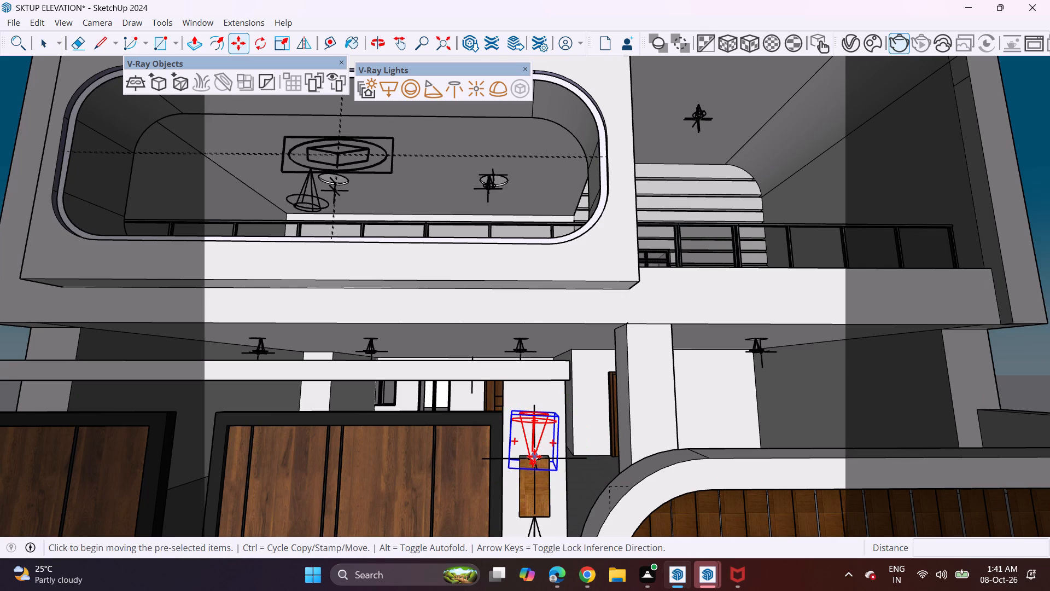
click(534, 456)
click(533, 456)
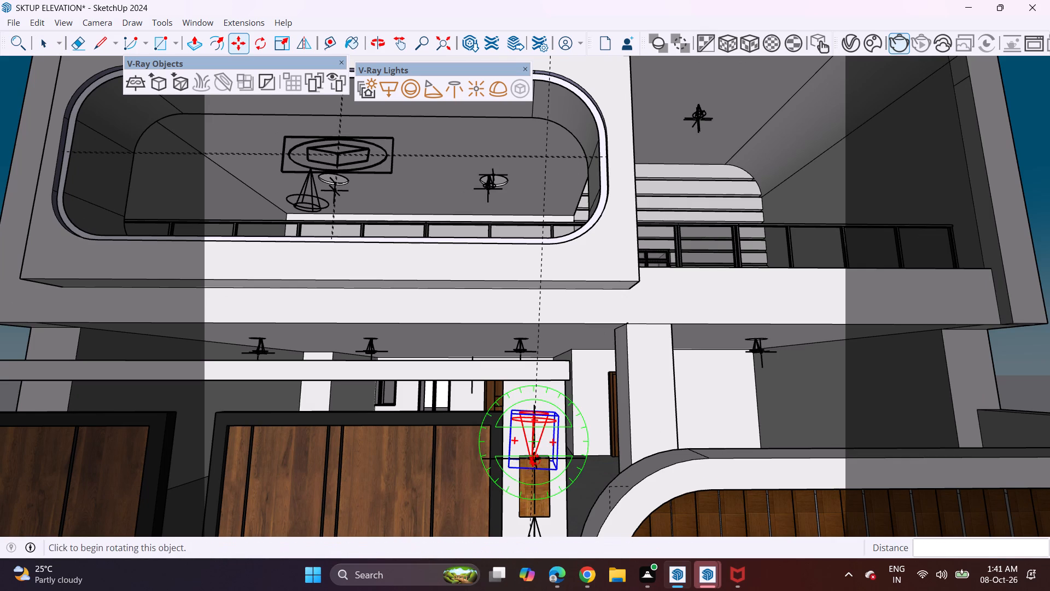
key(space)
key(m)
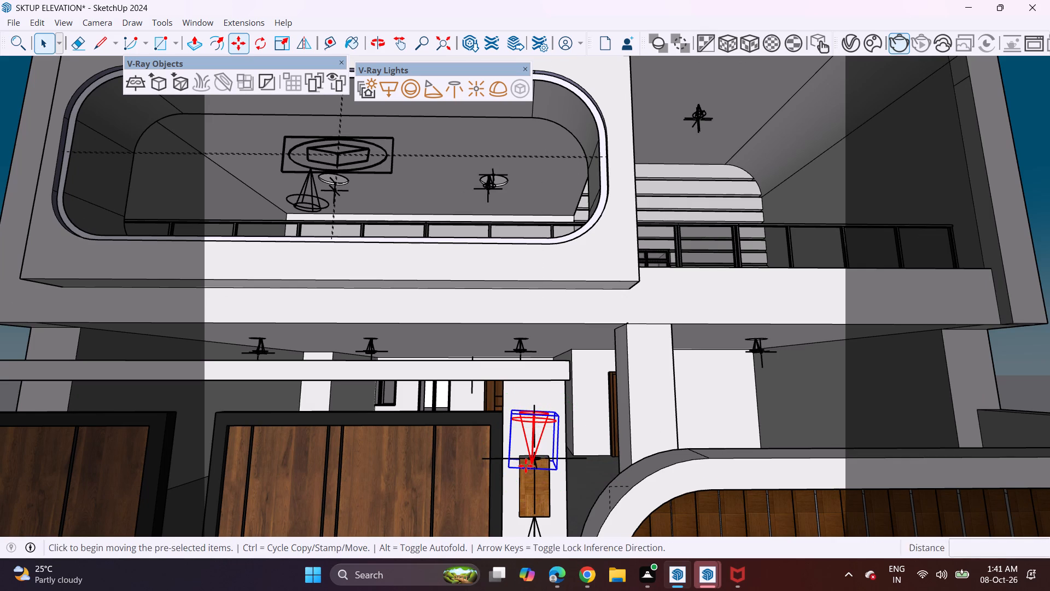
click(531, 469)
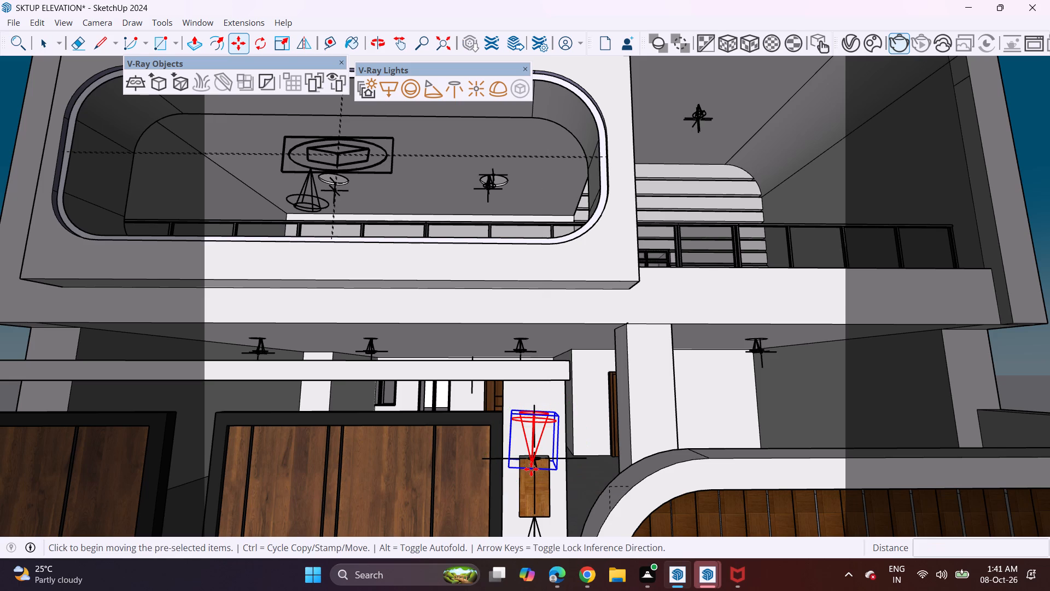
scroll(406, 473, down, 3)
shift+middle_drag(380, 480, 387, 477)
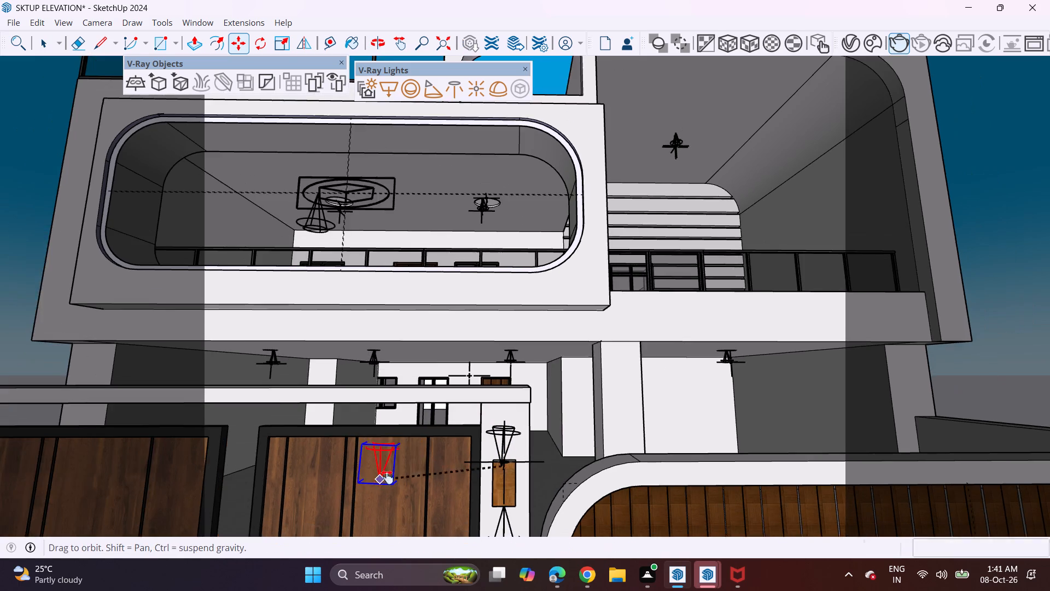
shift+middle_drag(387, 477, 947, 425)
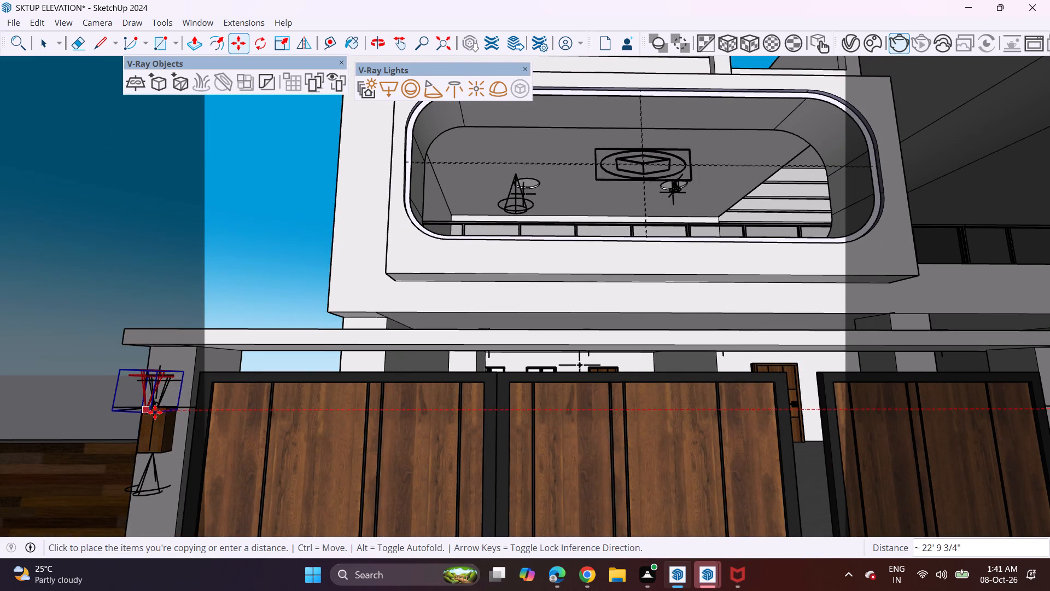
click(155, 412)
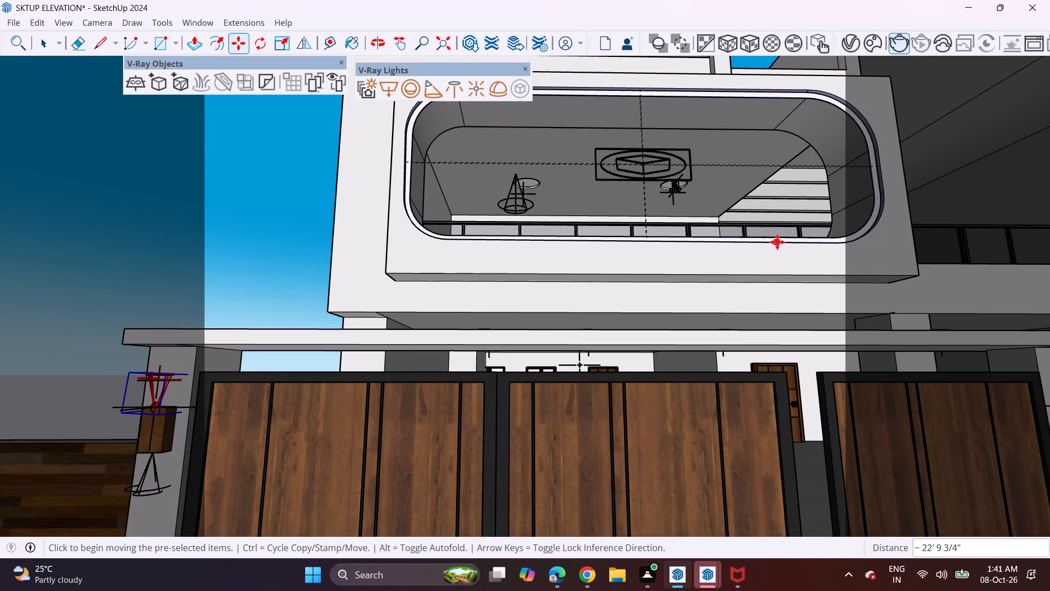
Run another test render of the full front elevation to check the gate pillar lights, and close the frame buffer.
scroll(777, 242, down, 4)
middle_drag(742, 258, 530, 332)
scroll(530, 332, down, 3)
middle_drag(645, 310, 583, 308)
scroll(579, 308, down, 3)
middle_drag(574, 311, 580, 340)
shift+middle_drag(581, 329, 582, 409)
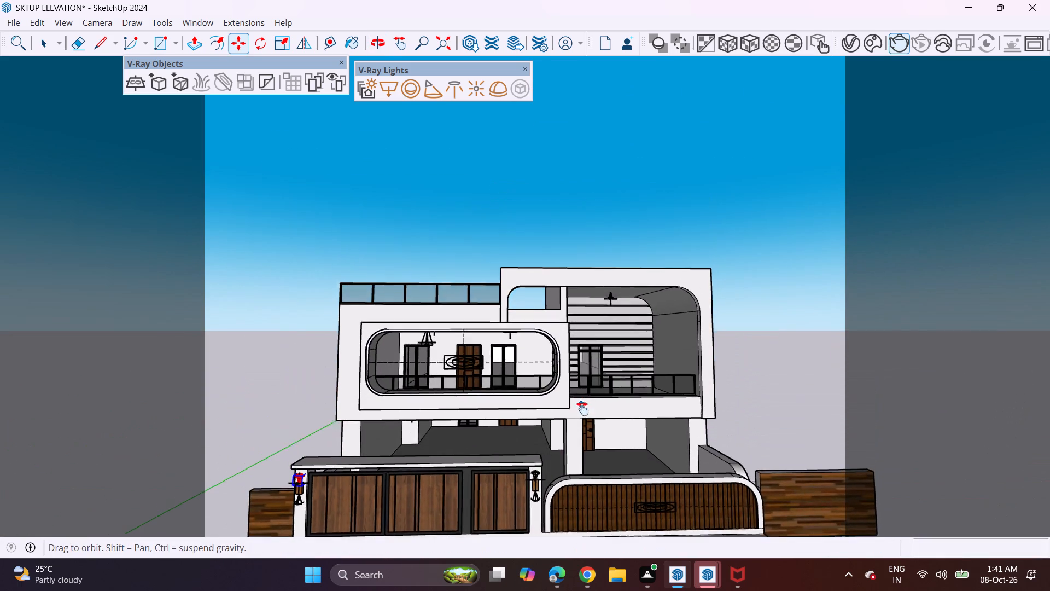
shift+middle_drag(582, 409, 582, 410)
middle_drag(584, 410, 582, 377)
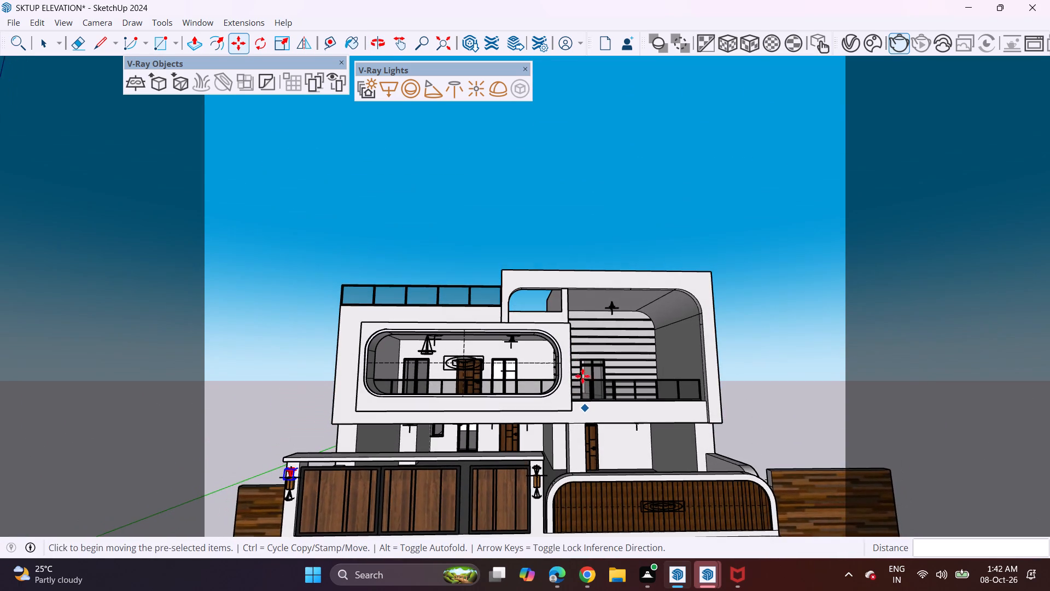
scroll(568, 368, up, 1)
middle_drag(568, 368, 568, 351)
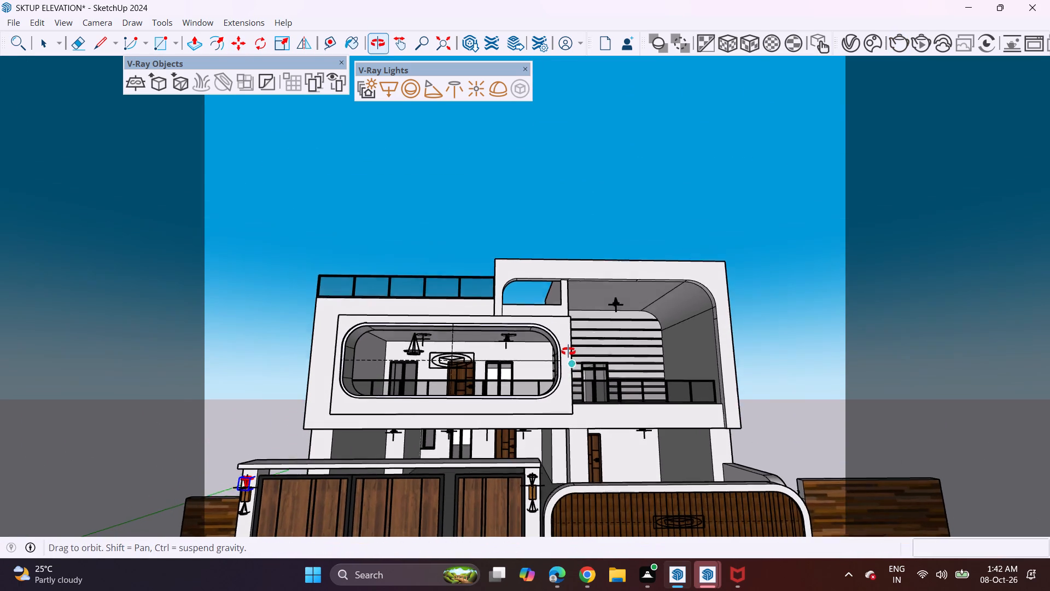
middle_drag(568, 351, 568, 350)
middle_drag(568, 356, 568, 333)
middle_drag(568, 333, 568, 349)
middle_drag(568, 350, 568, 317)
middle_drag(568, 317, 568, 332)
middle_click(568, 332)
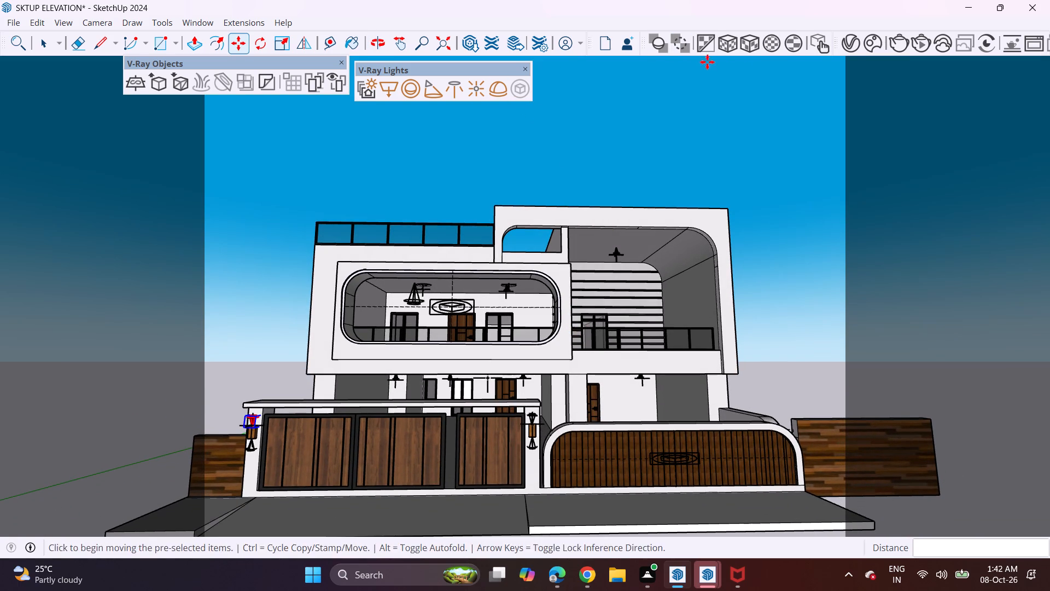
click(849, 48)
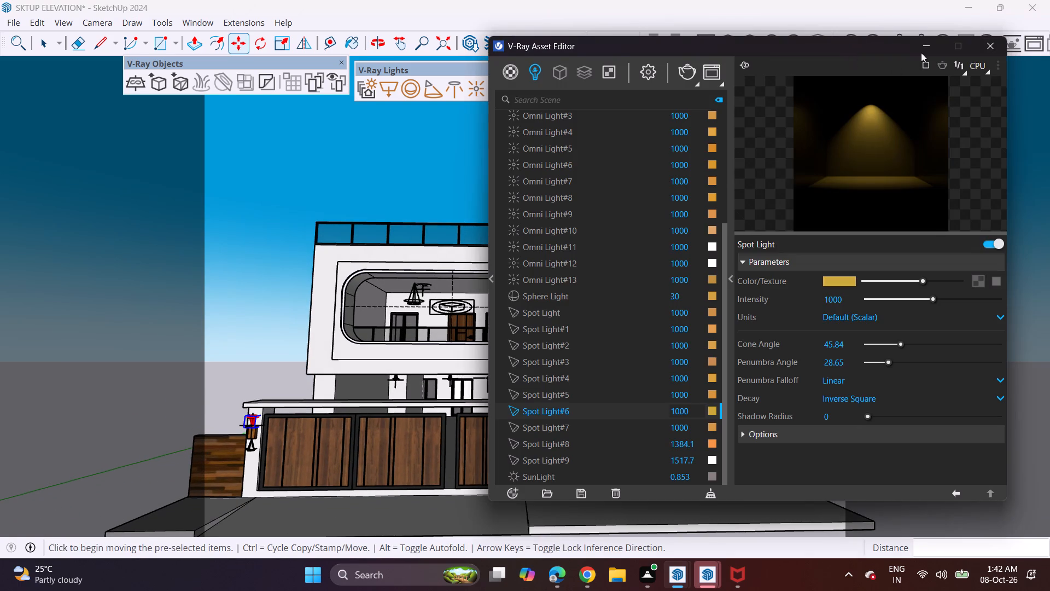
click(685, 69)
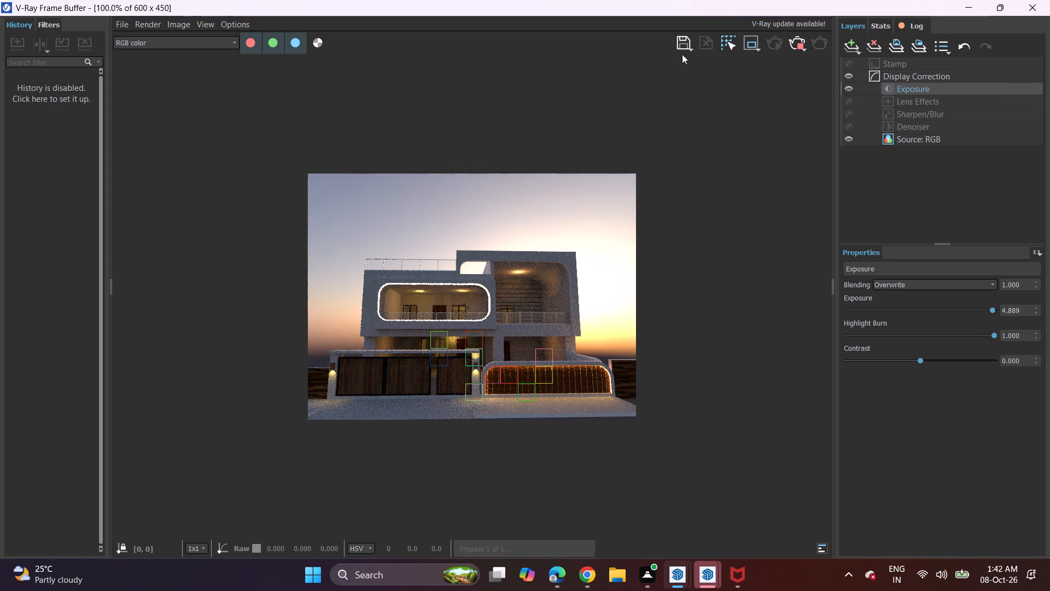
click(1028, 2)
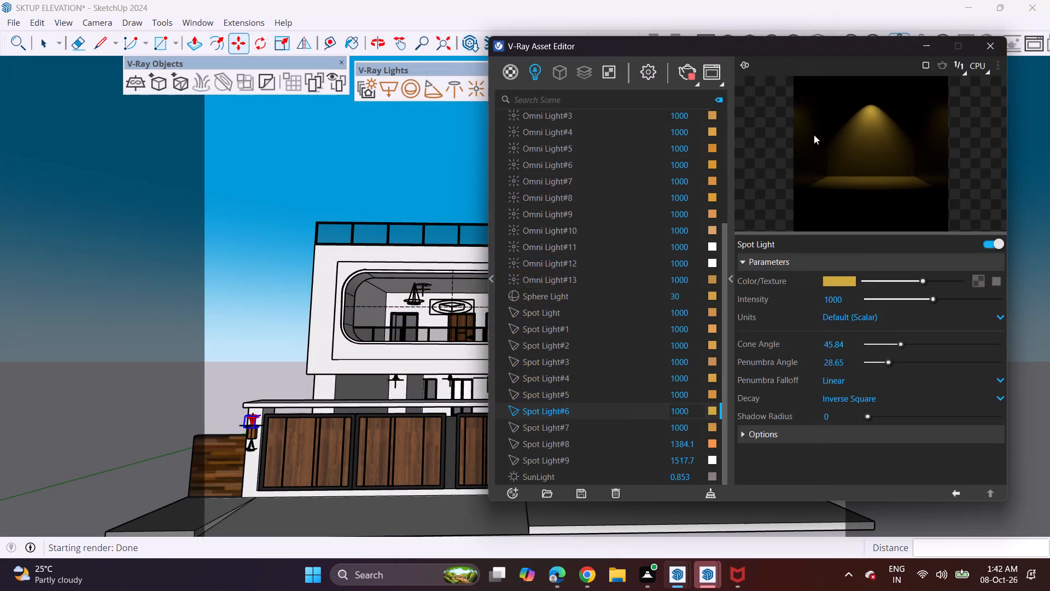
Delete the omni light and the spot light under the leftmost ceiling downlight of the ground-floor porch.
middle_drag(370, 386, 377, 347)
scroll(388, 355, up, 4)
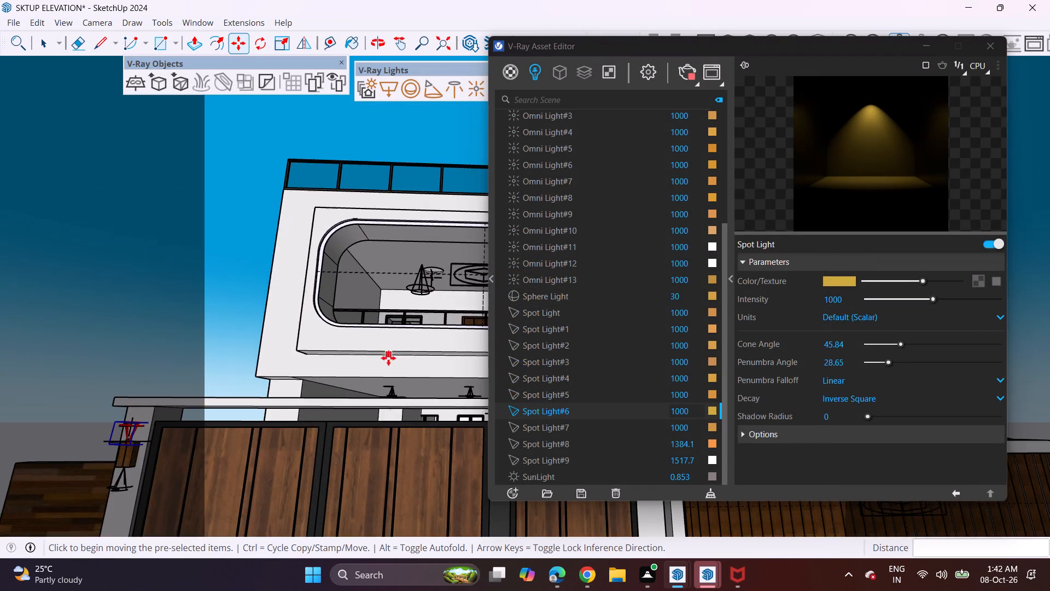
scroll(405, 377, up, 2)
middle_drag(405, 378, 398, 414)
scroll(398, 392, up, 9)
middle_drag(398, 392, 396, 383)
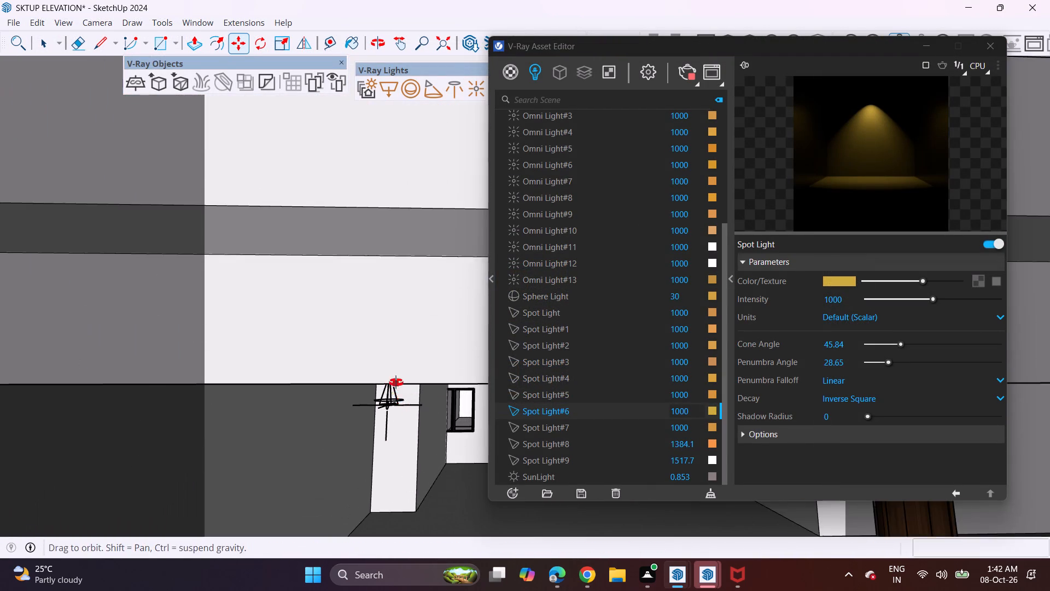
middle_drag(396, 383, 390, 351)
key(space)
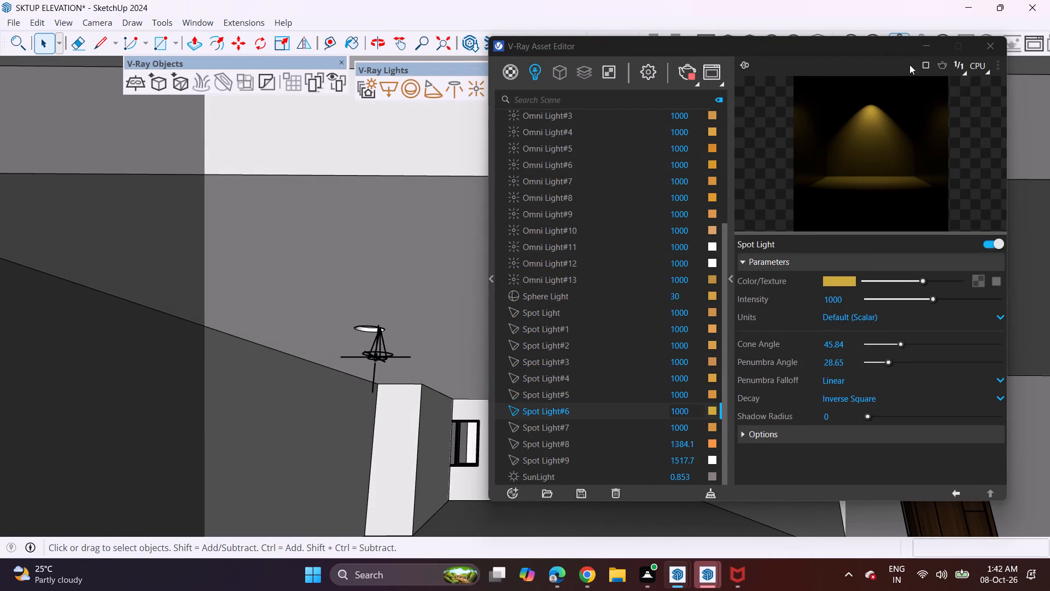
click(933, 48)
click(380, 357)
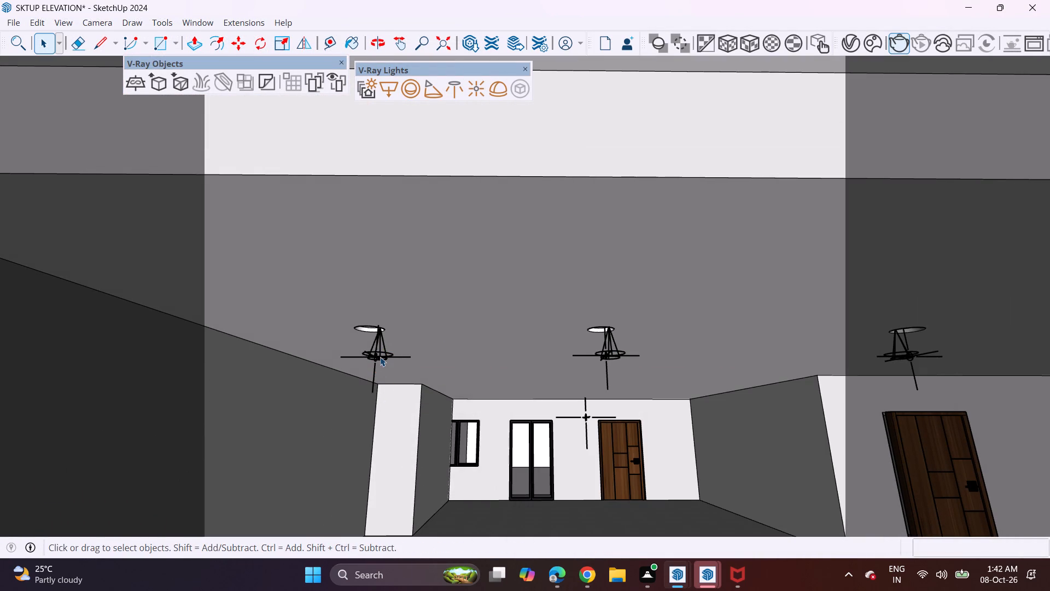
key(Delete)
click(380, 356)
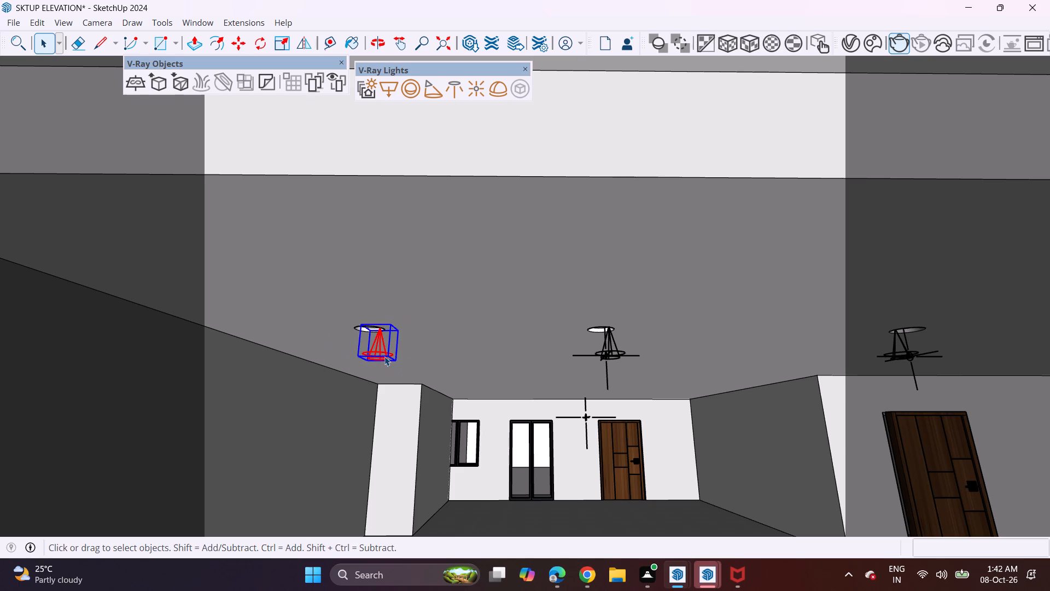
key(Delete)
Delete the spot light and omni light under both remaining downlights, middle and rightmost, in the ground-floor porch's main bay.
click(607, 351)
key(Delete)
click(609, 358)
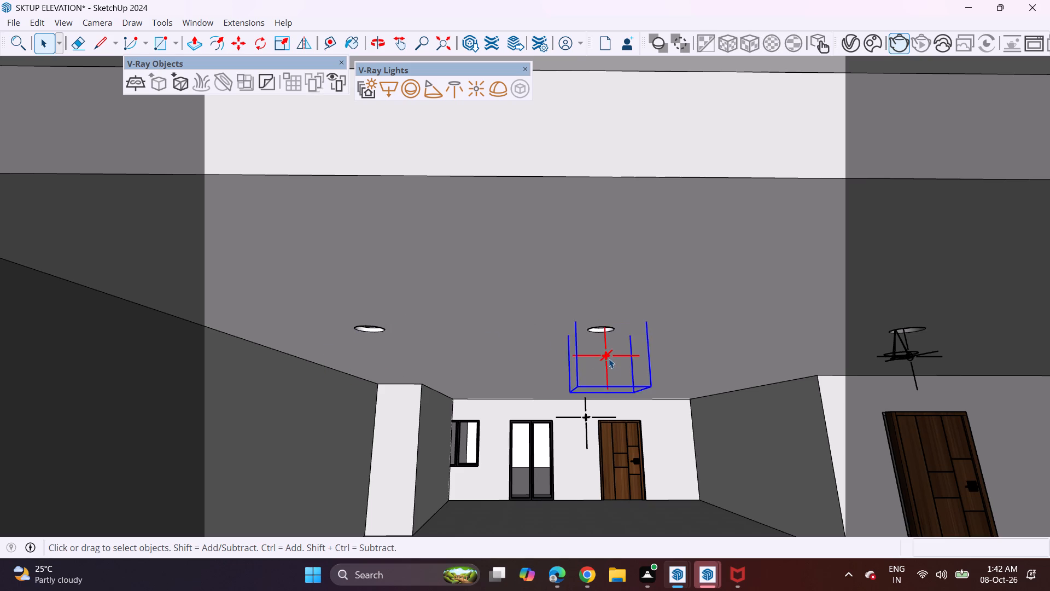
key(Delete)
scroll(748, 342, down, 2)
double_click(879, 354)
key(Delete)
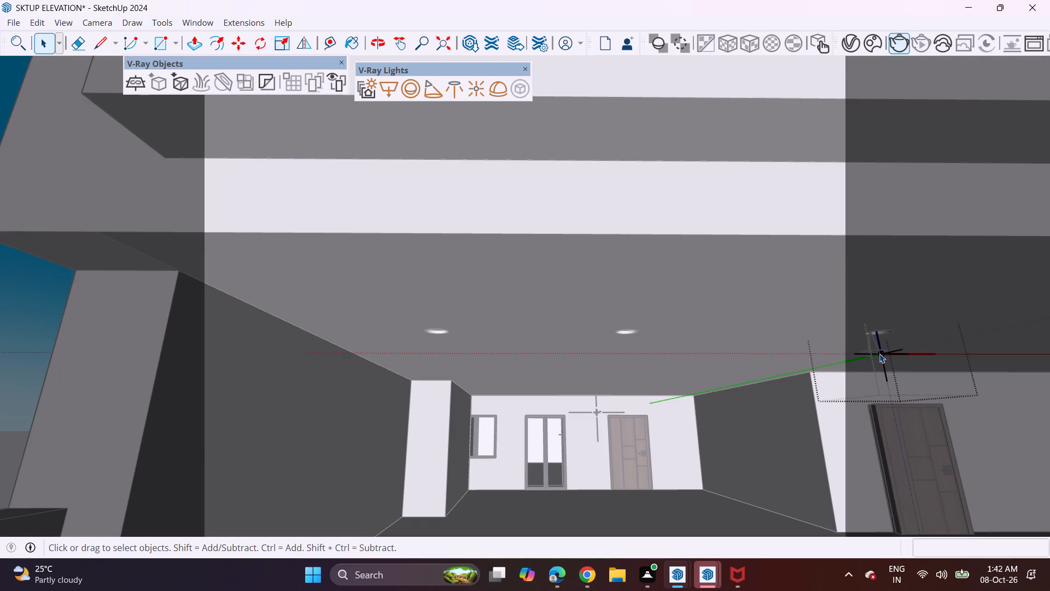
click(789, 424)
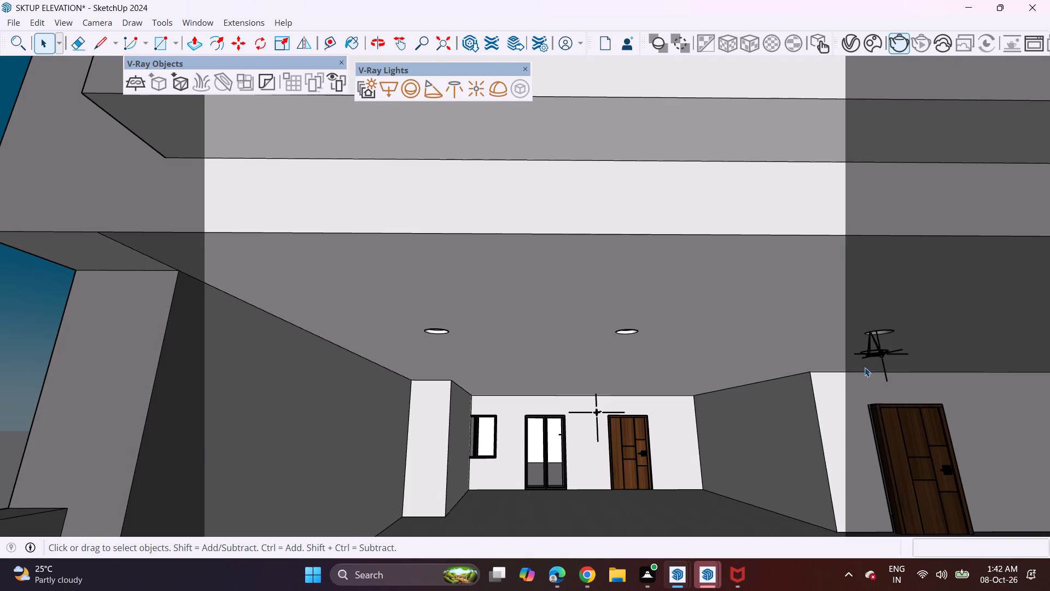
click(882, 350)
key(Delete)
click(890, 356)
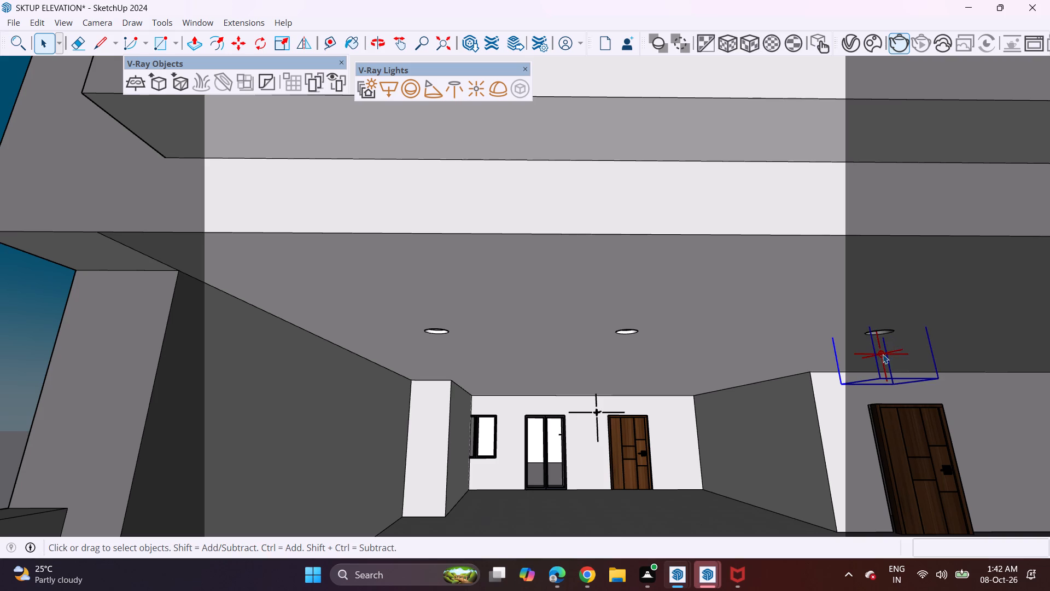
key(Delete)
Delete the spot light beside the left ceiling downlight of the rounded-frame upper balcony.
scroll(802, 376, down, 3)
shift+middle_drag(796, 387, 624, 443)
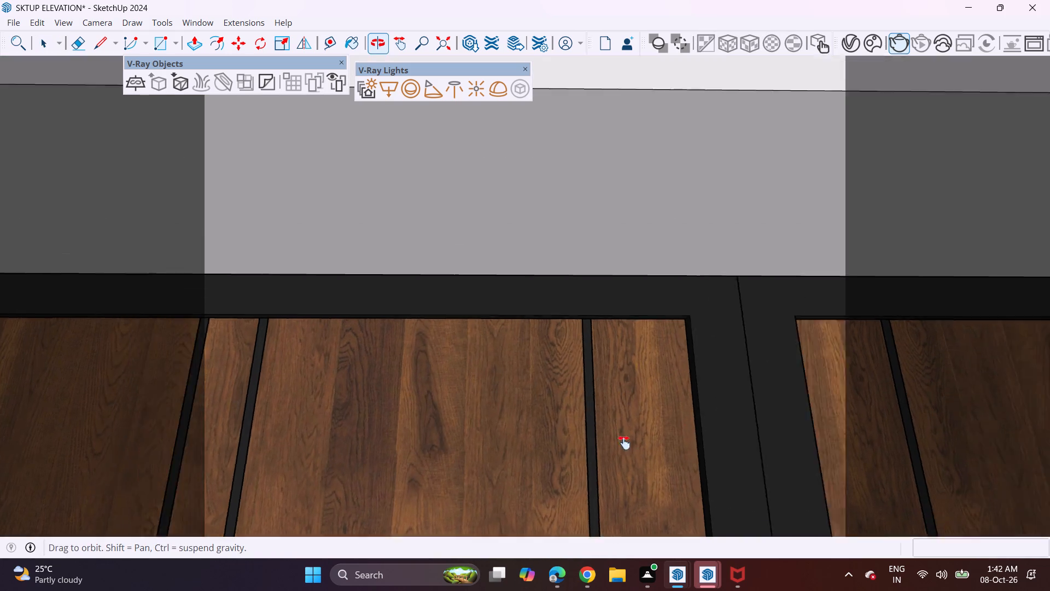
shift+middle_drag(624, 443, 312, 508)
middle_drag(627, 228, 246, 418)
shift+middle_drag(546, 218, 469, 315)
click(446, 252)
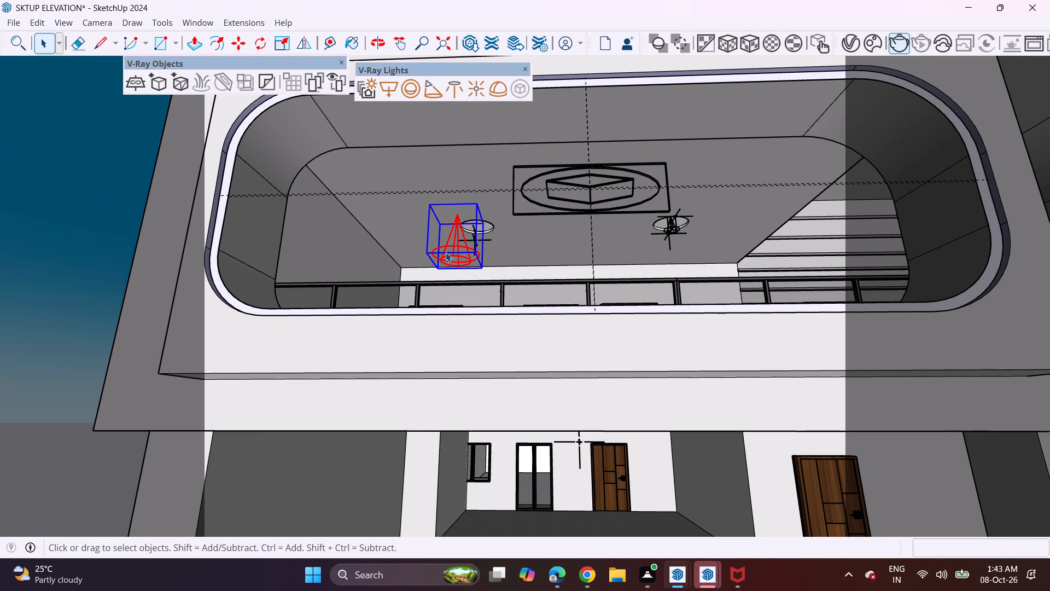
key(Delete)
Delete the spot light and omni light under the ceiling downlight of the porch's right-hand bay.
scroll(447, 350, down, 4)
shift+middle_drag(464, 376, 393, 319)
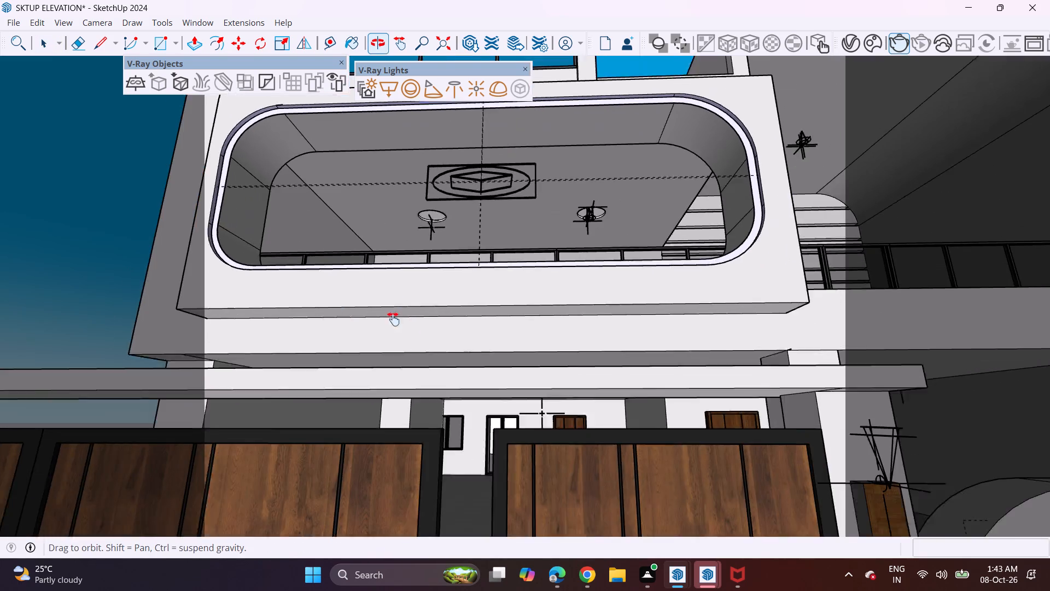
shift+middle_drag(393, 319, 184, 314)
click(739, 374)
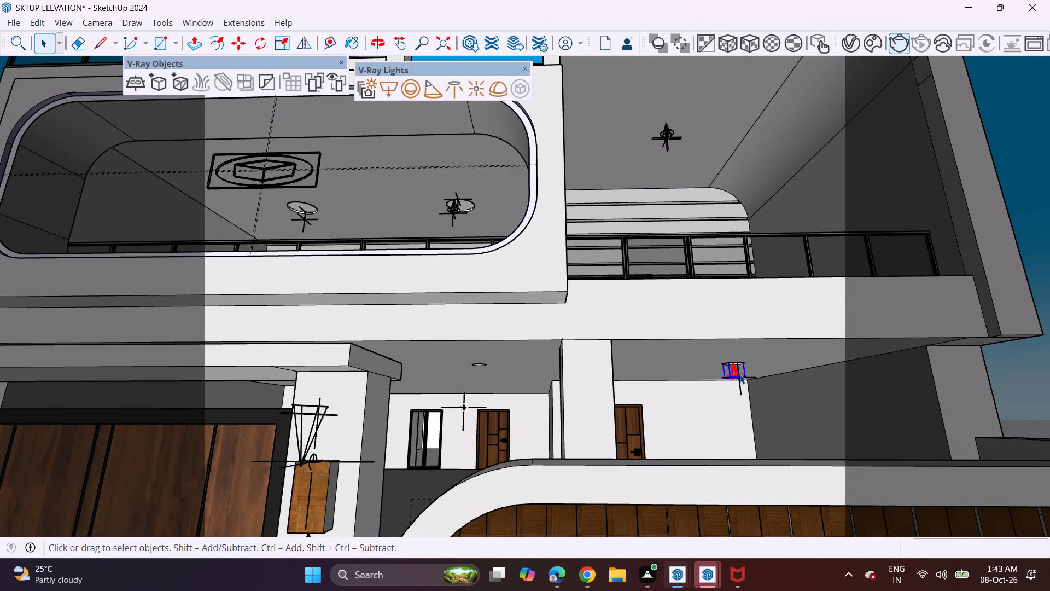
key(Delete)
click(738, 376)
key(Delete)
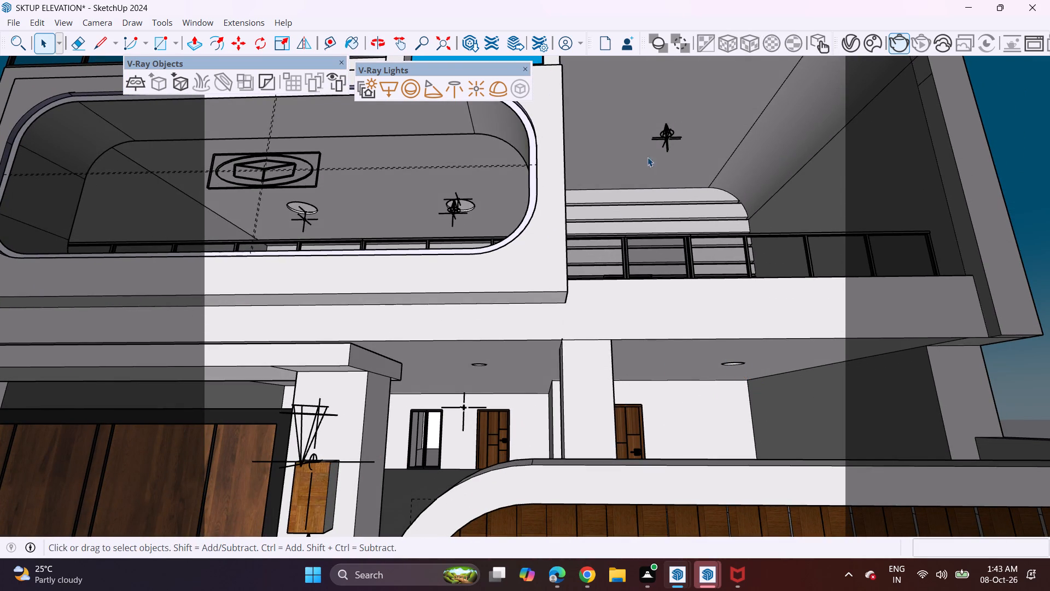
Replace the spot light on the right-hand upper balcony ceiling with a new V-Ray spot light at the omni light there.
click(674, 134)
key(Delete)
click(669, 137)
key(Delete)
click(427, 89)
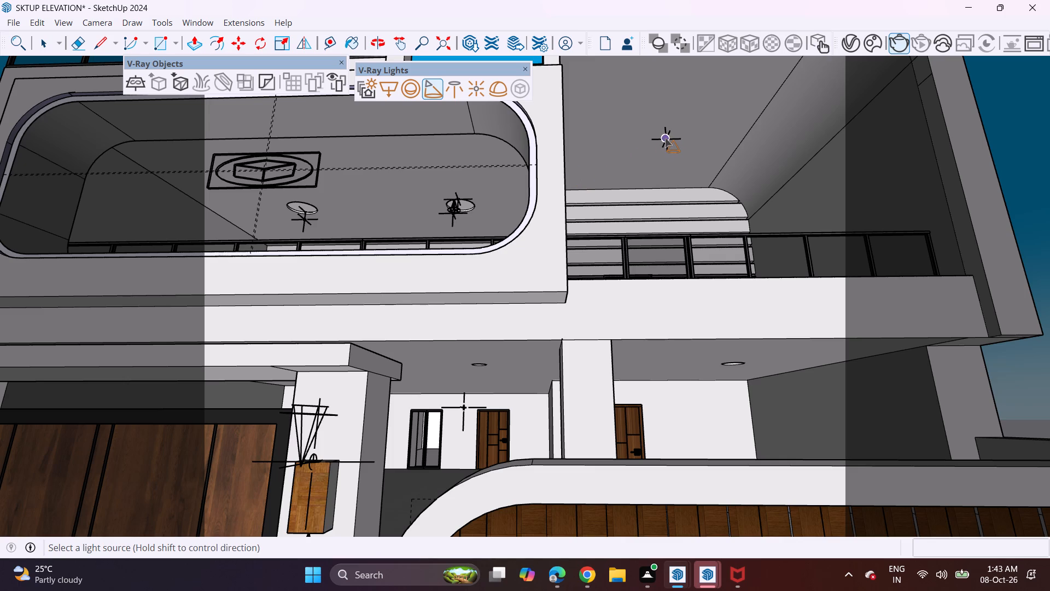
click(665, 138)
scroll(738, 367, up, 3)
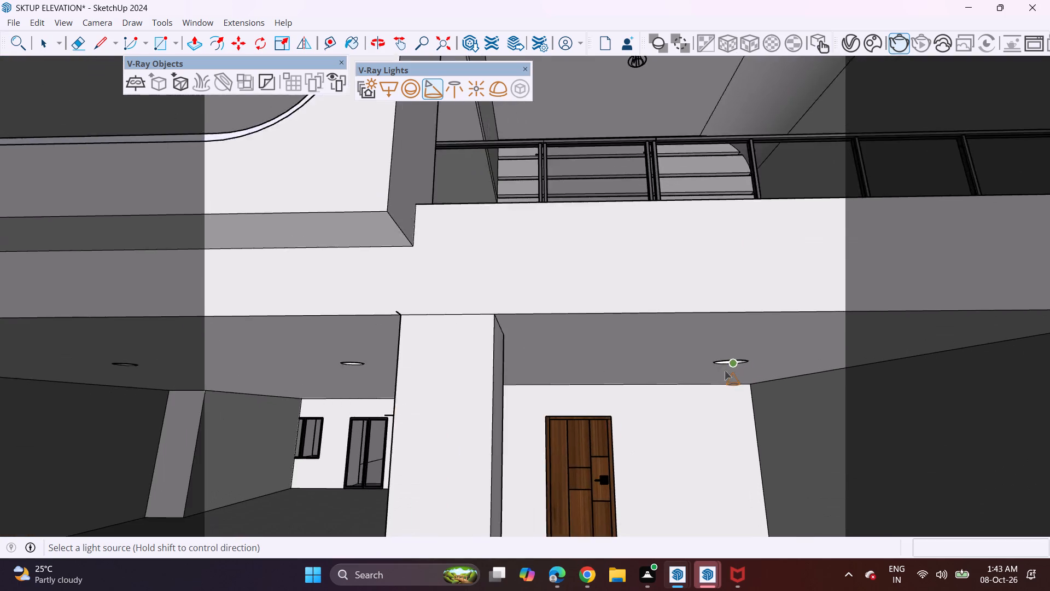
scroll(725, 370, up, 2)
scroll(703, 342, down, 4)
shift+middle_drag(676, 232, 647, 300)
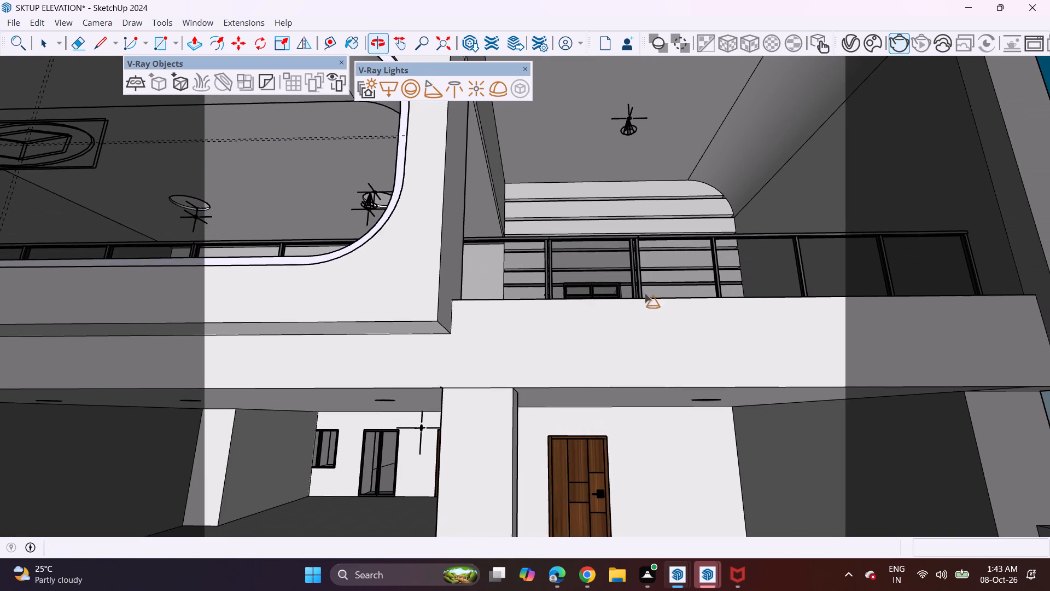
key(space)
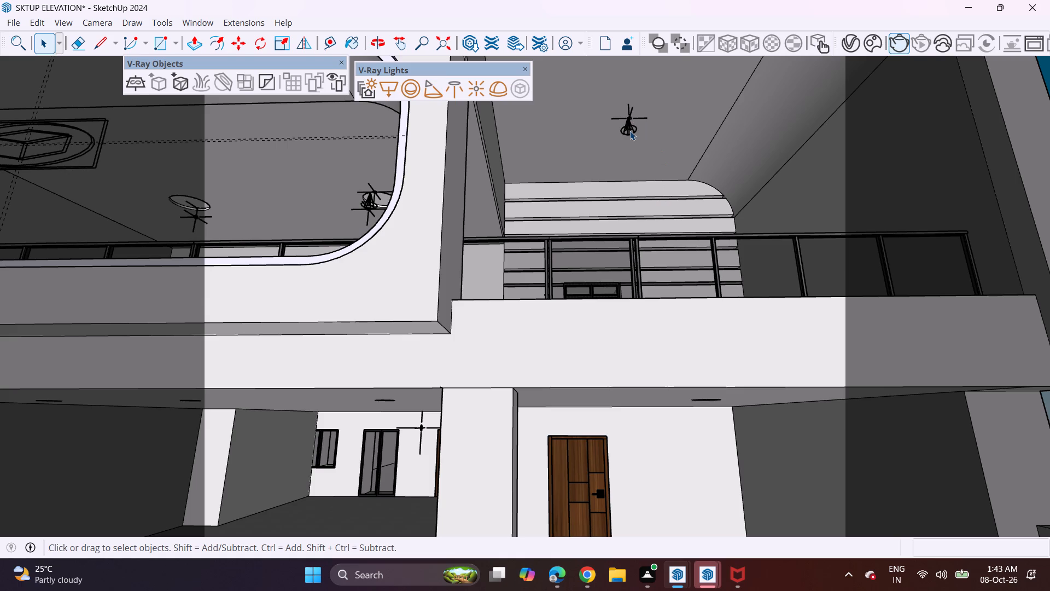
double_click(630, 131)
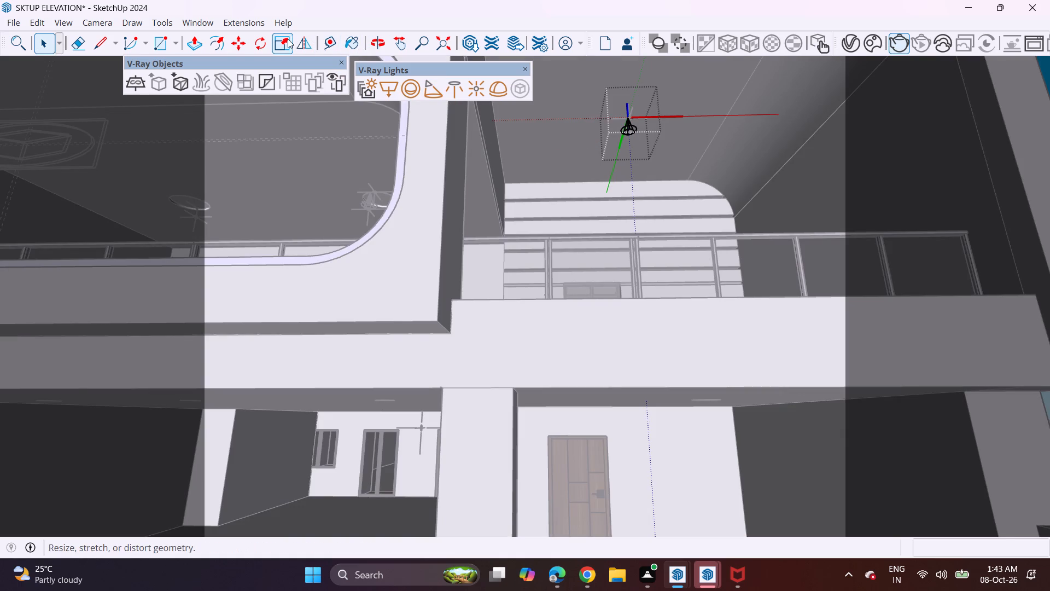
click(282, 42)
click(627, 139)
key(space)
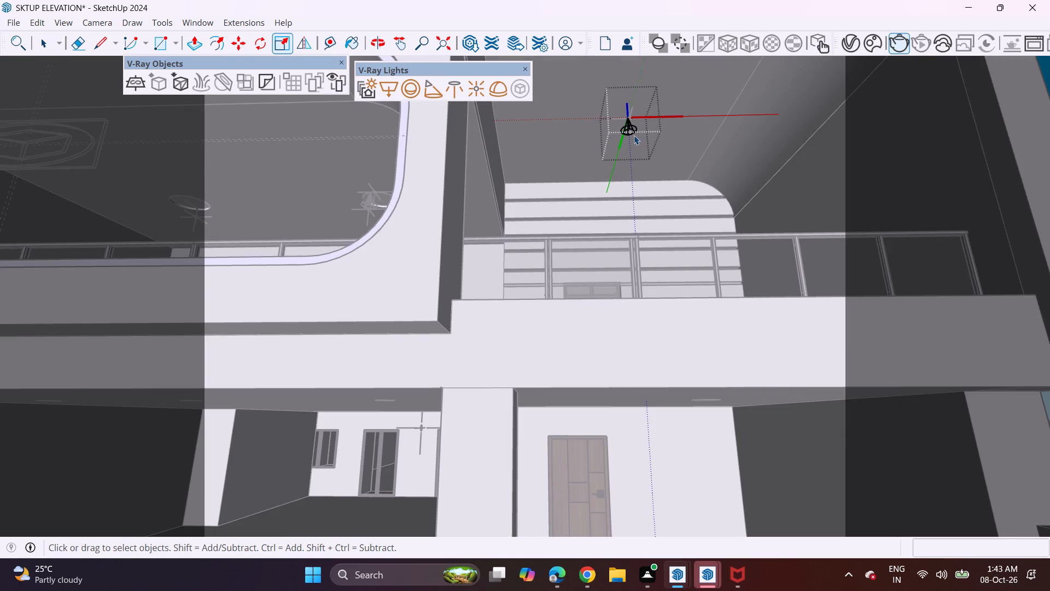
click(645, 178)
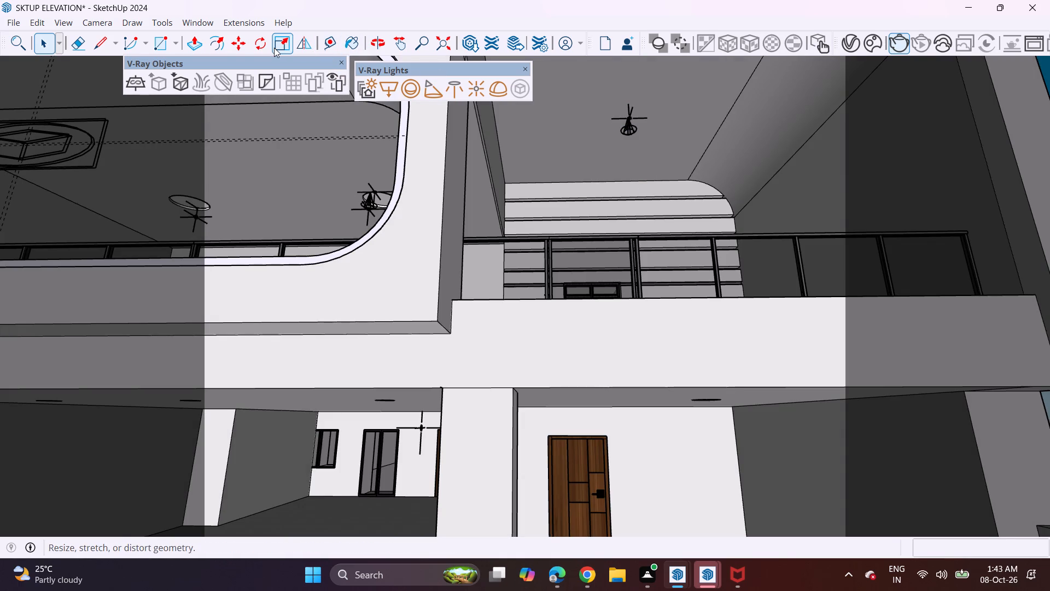
Scale the new spot light on the right-hand upper balcony ceiling uniformly by about 1.87.
click(274, 48)
click(629, 133)
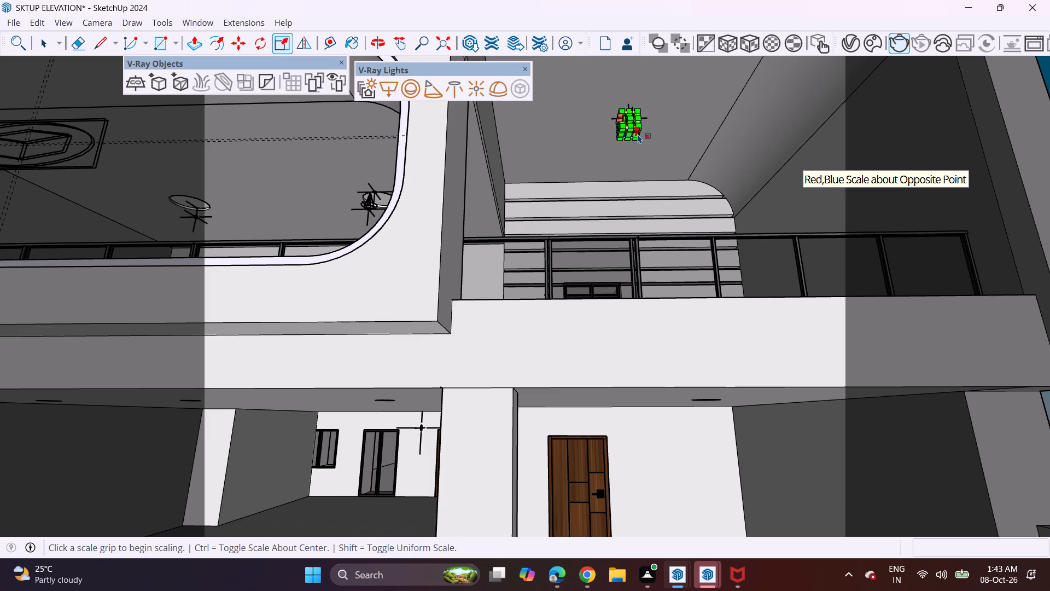
click(638, 134)
key(Escape)
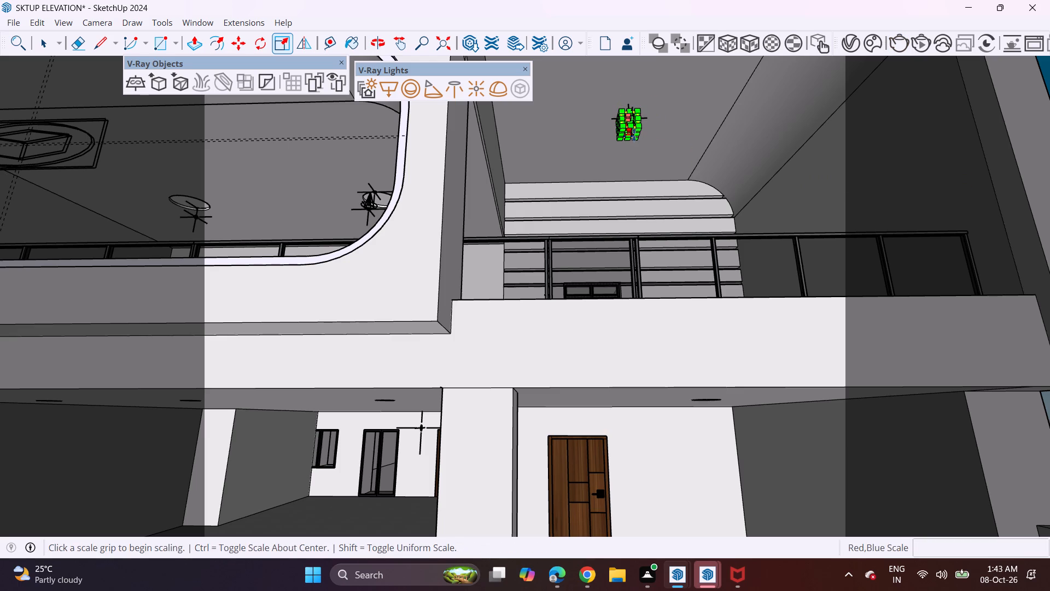
click(640, 129)
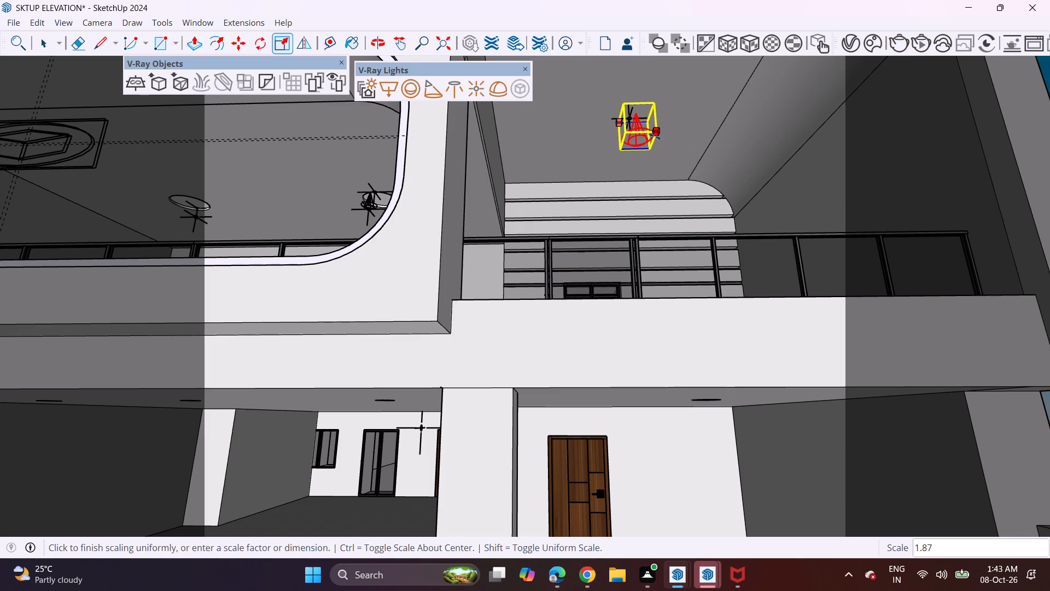
click(655, 136)
Run a test render of the upper balconies and porch to examine the new spot light's effect, and close the frame buffer.
middle_drag(655, 176, 652, 254)
scroll(632, 228, down, 4)
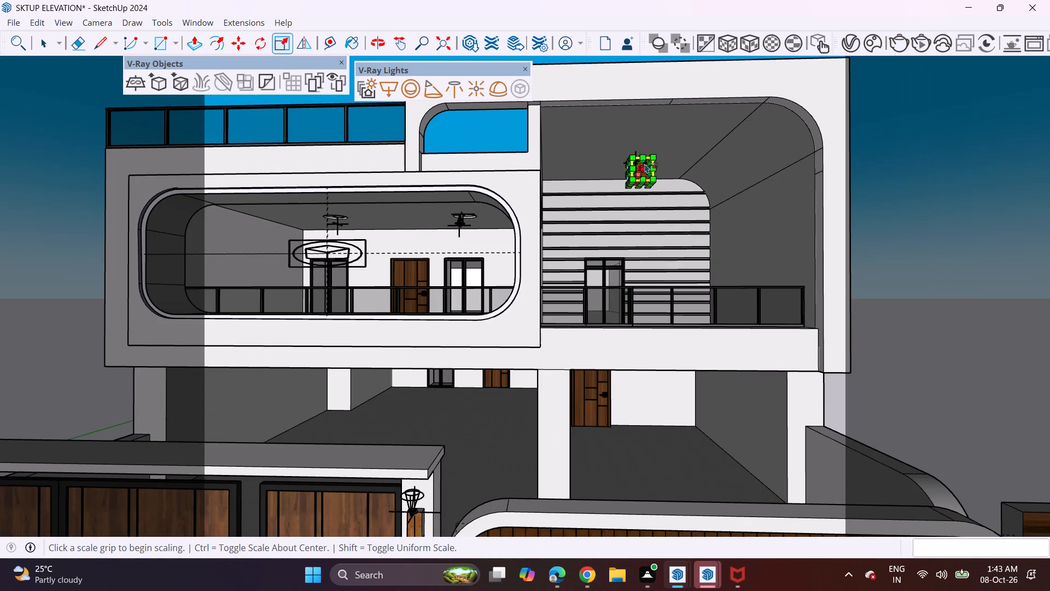
click(901, 45)
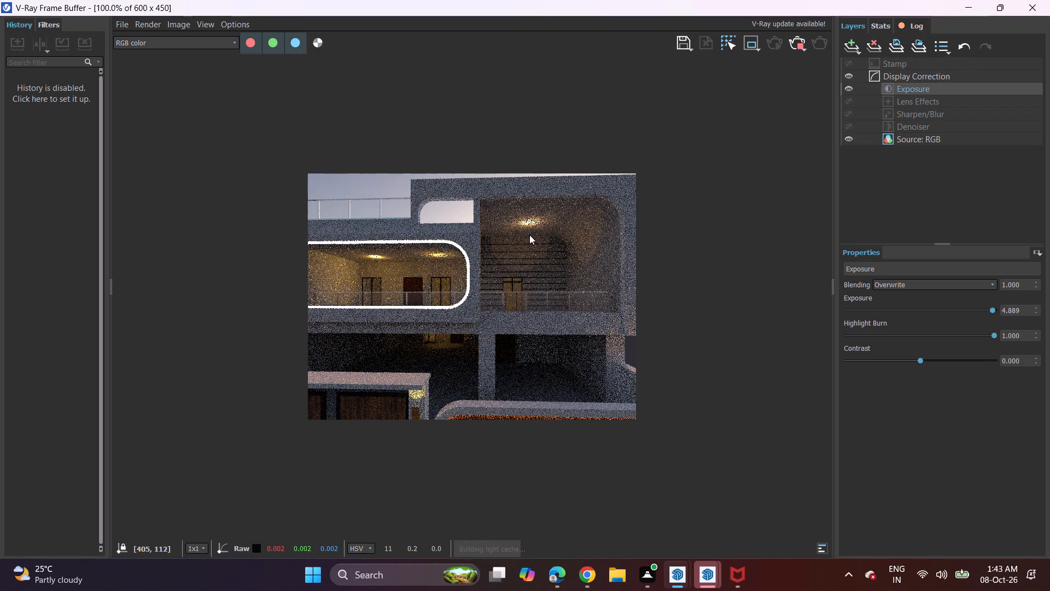
scroll(530, 231, up, 3)
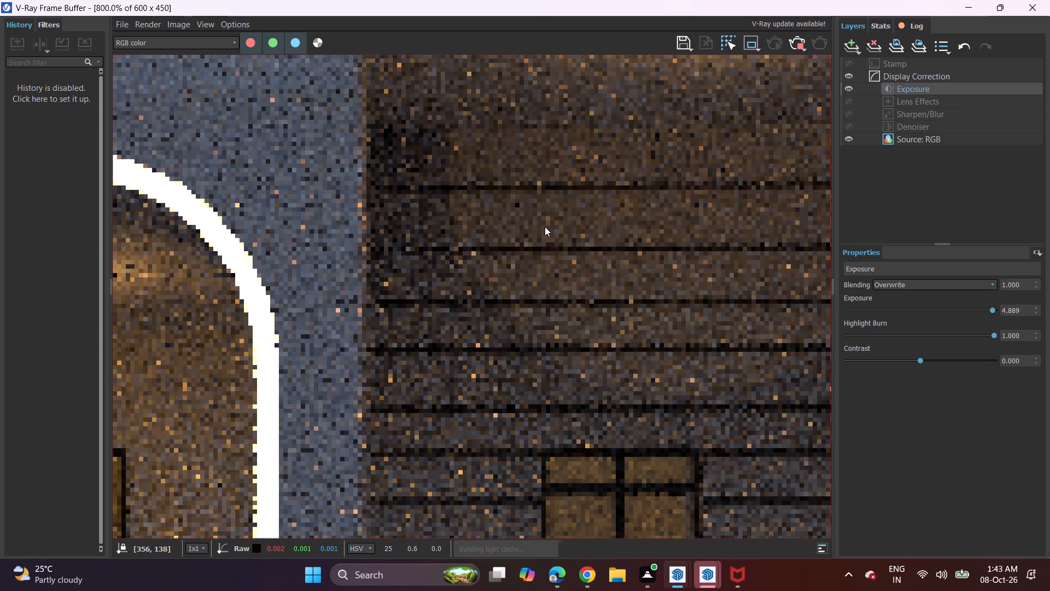
scroll(545, 227, down, 4)
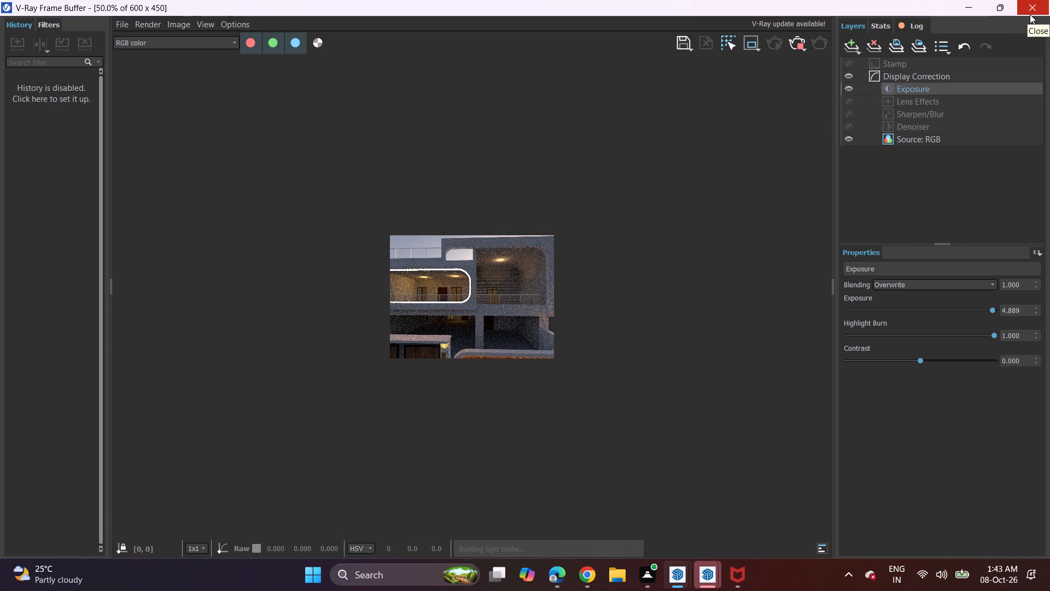
click(1030, 14)
Copy the spot light from the right-hand upper balcony to the leftmost ground-floor porch downlight, about 32' 8" away.
scroll(639, 187, up, 2)
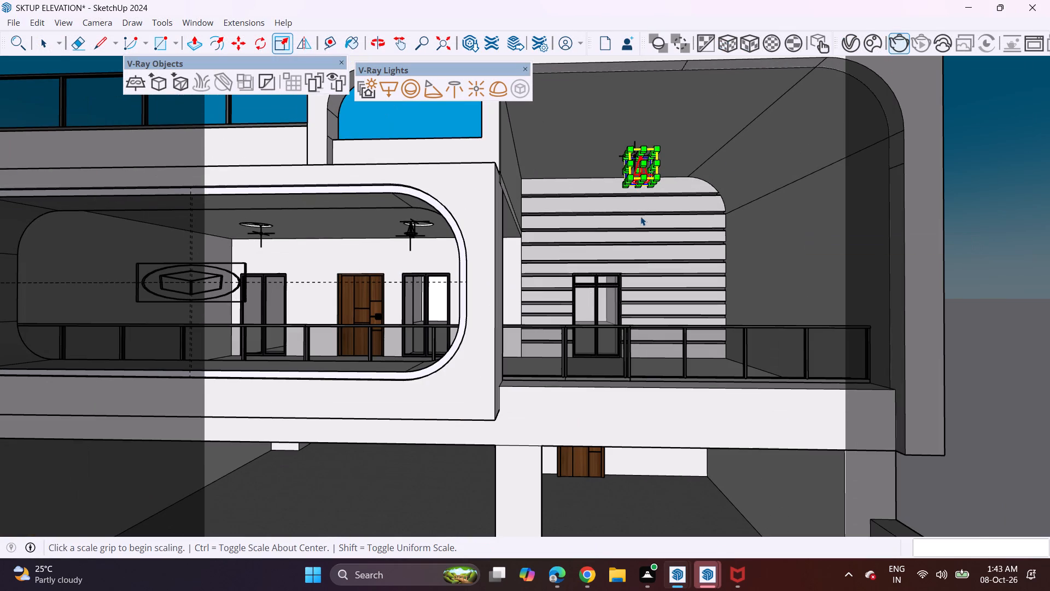
key(space)
click(642, 218)
click(638, 179)
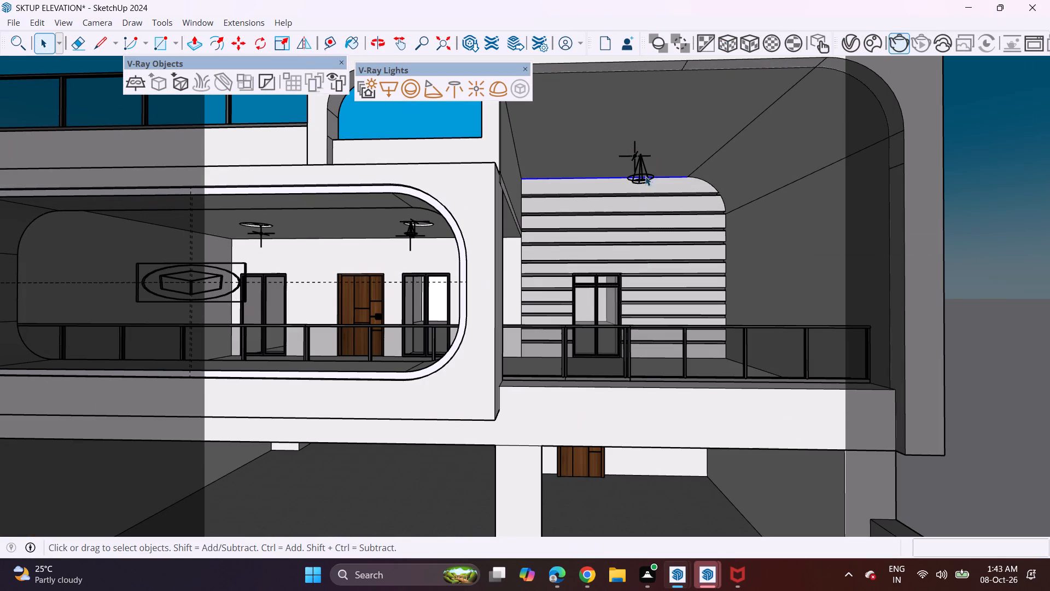
click(646, 174)
key(m)
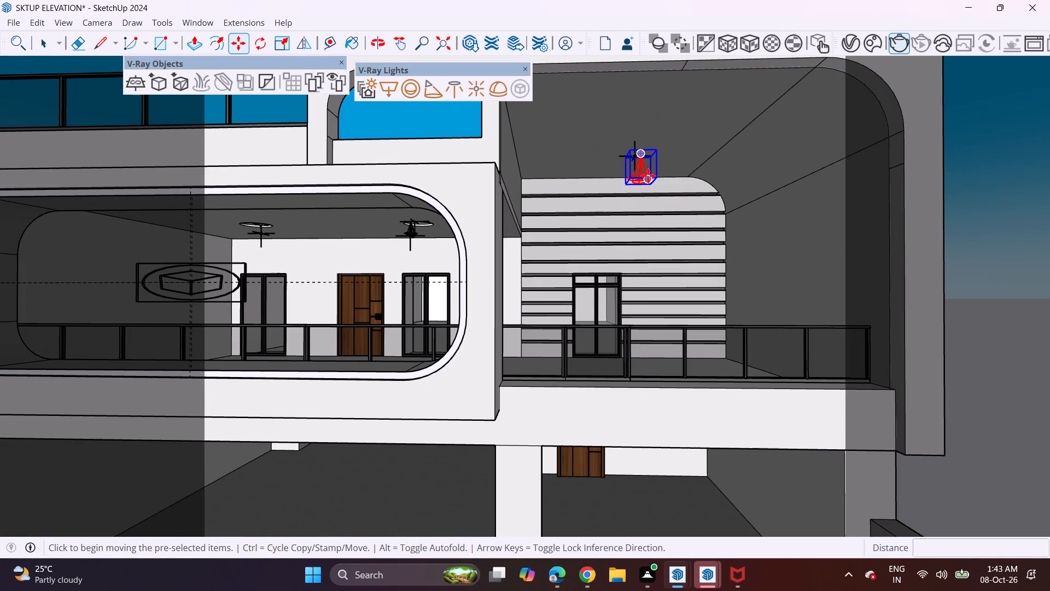
click(640, 147)
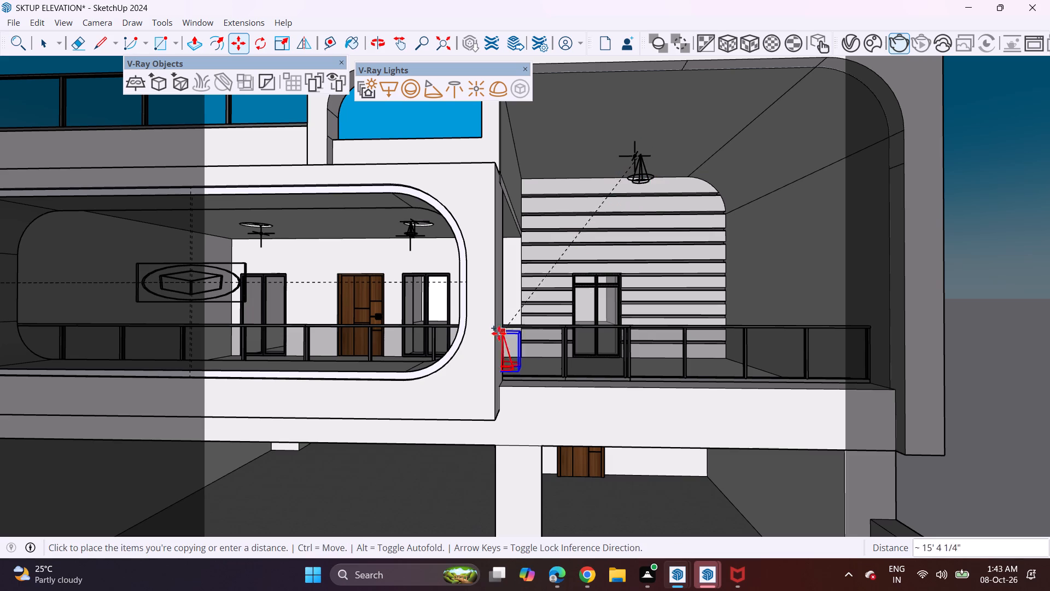
shift+middle_drag(490, 368, 668, 164)
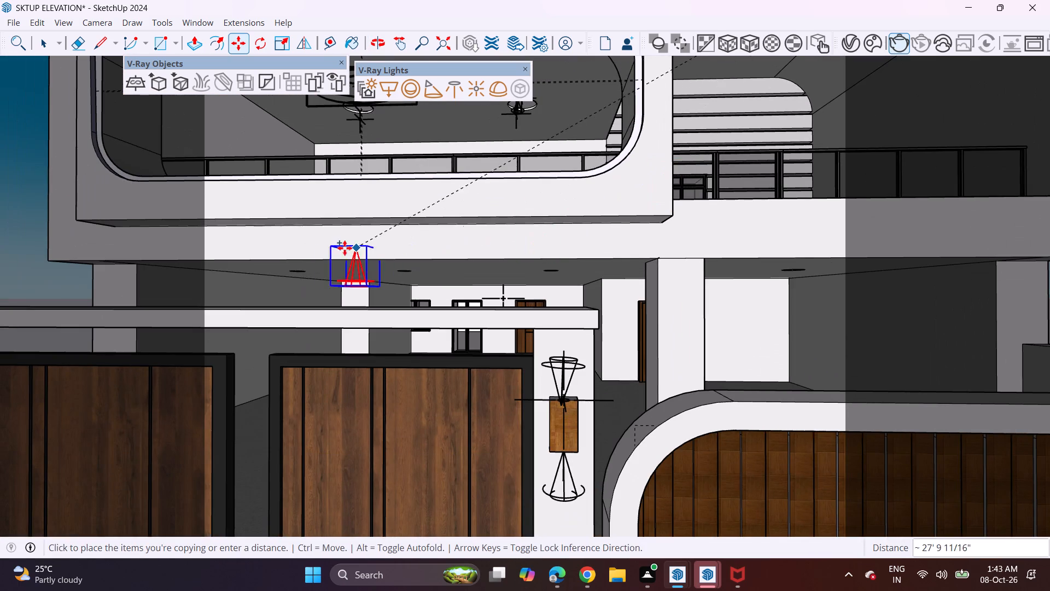
scroll(324, 264, up, 4)
middle_drag(295, 277, 181, 262)
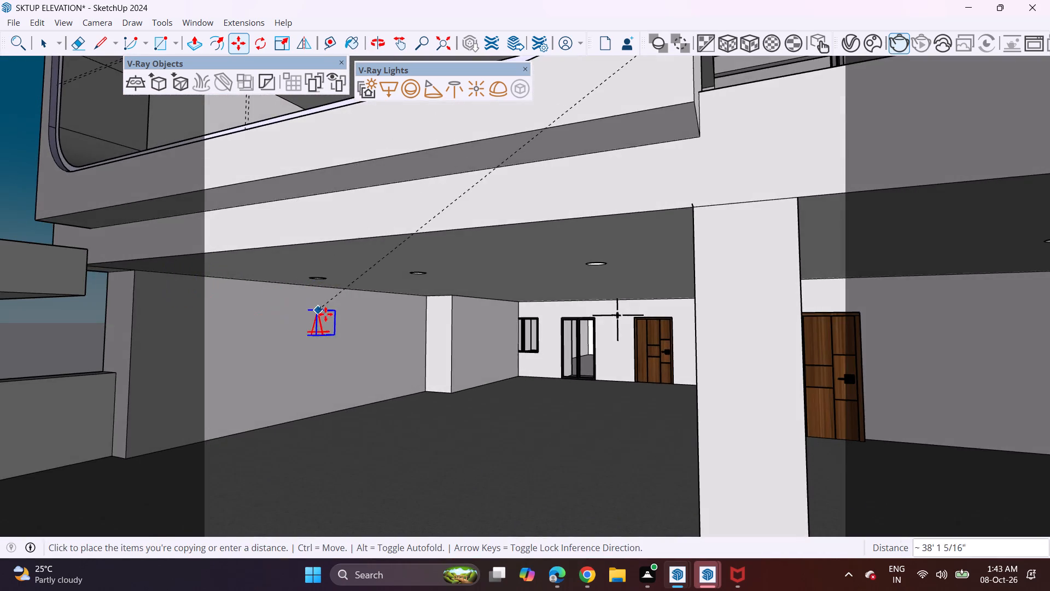
scroll(326, 315, up, 5)
click(308, 243)
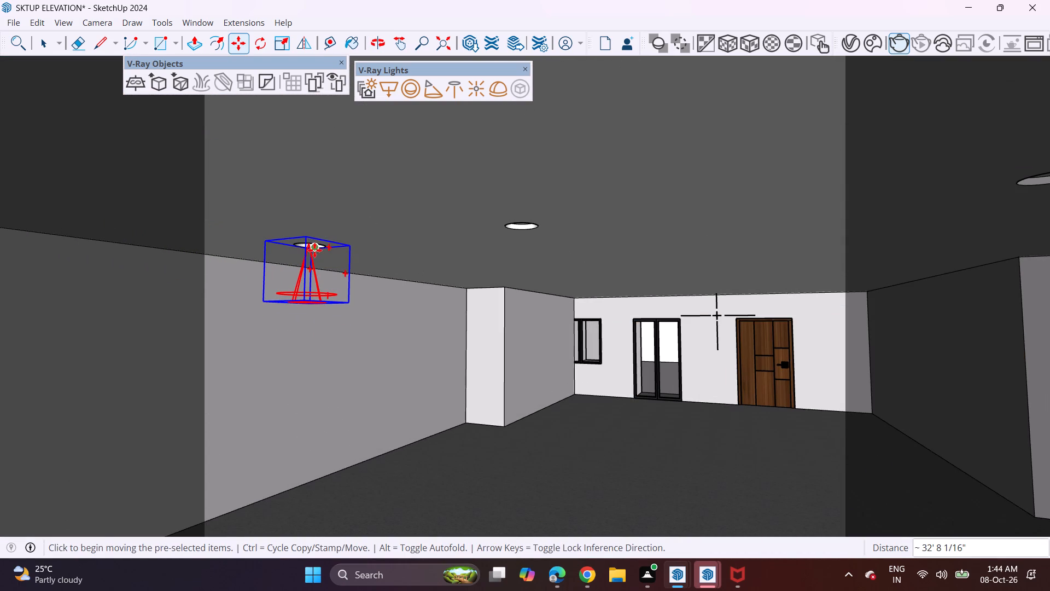
Copy the spot light to the second porch downlight and from there to the third, 9' 5 3/8" farther along.
click(308, 247)
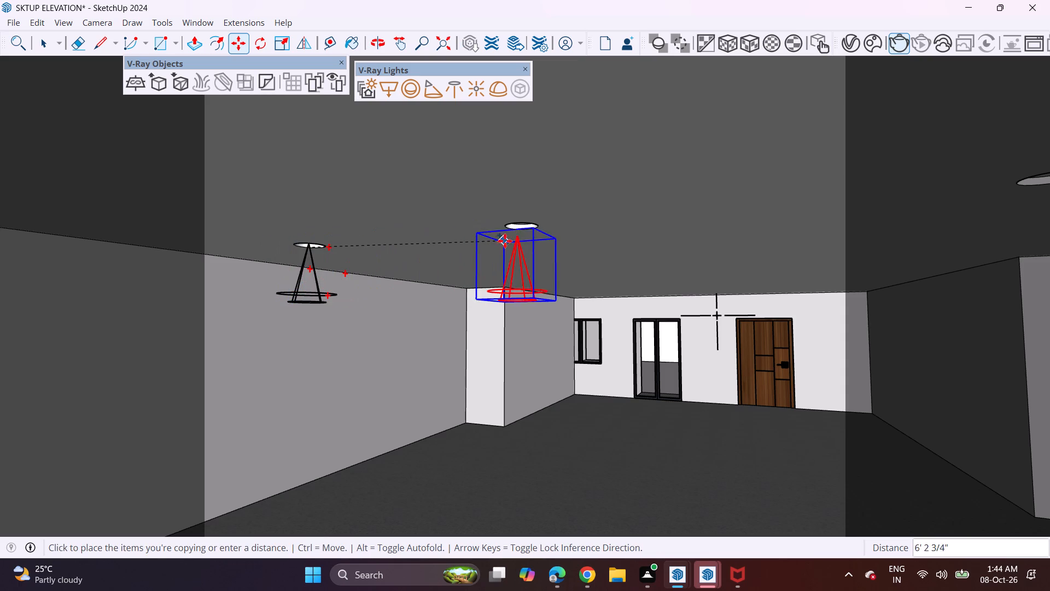
click(512, 231)
click(528, 228)
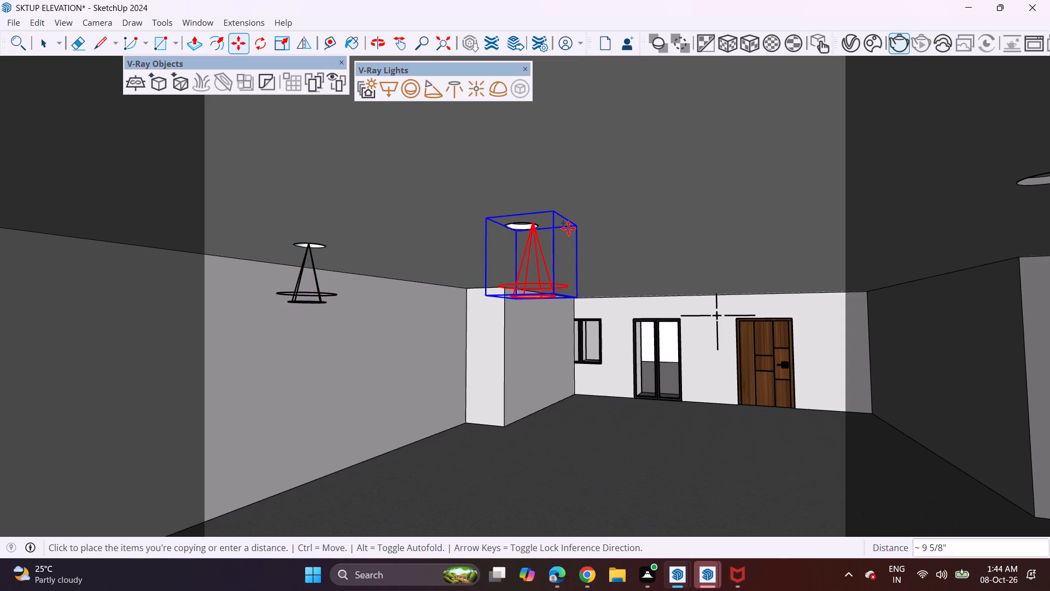
scroll(635, 230, down, 3)
shift+middle_drag(633, 232, 362, 222)
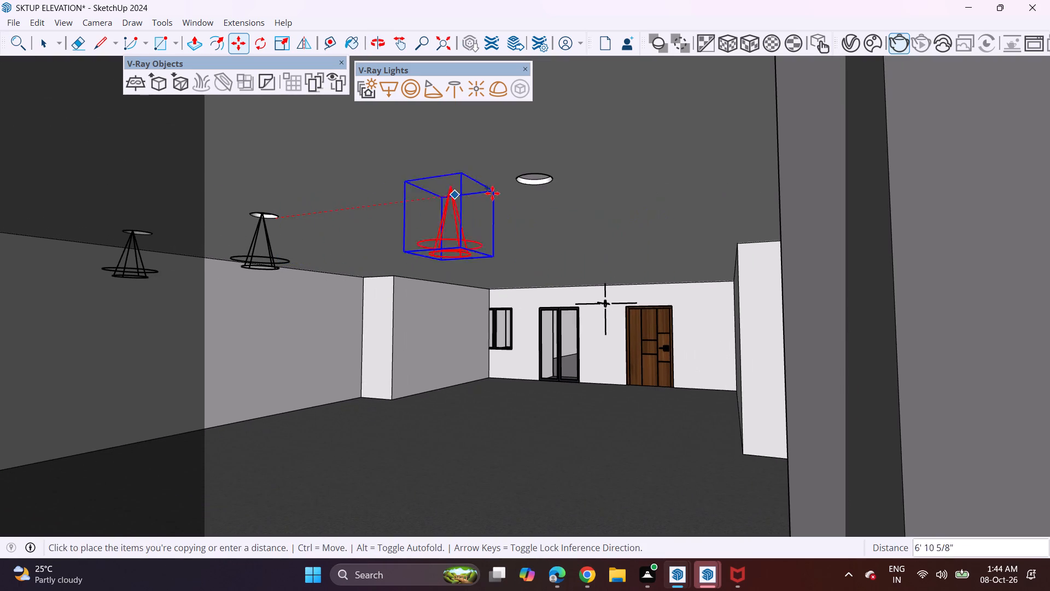
click(544, 179)
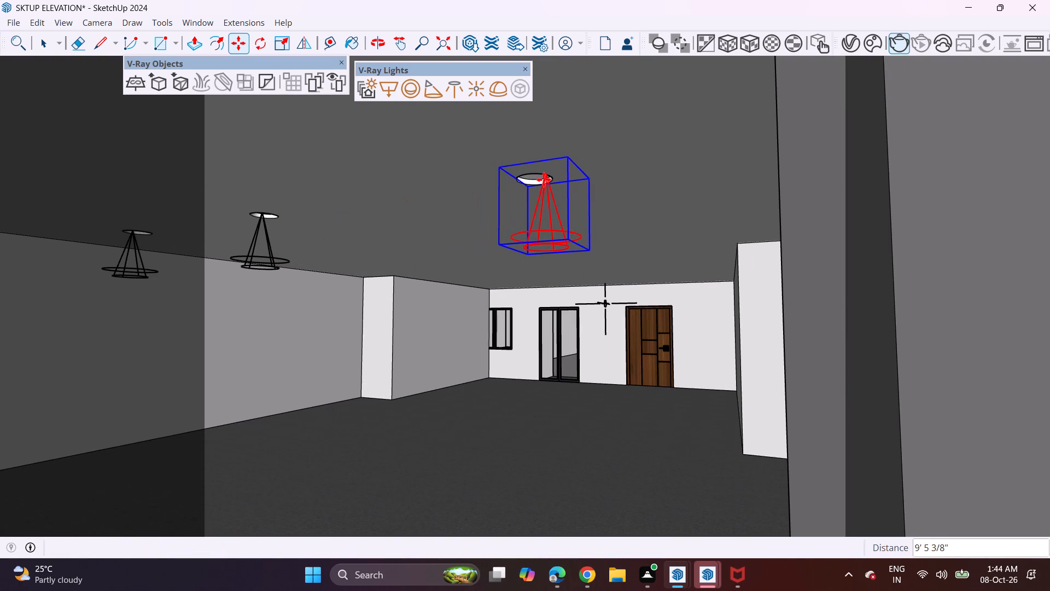
Nudge the copied spot light at the third porch downlight so its tip sits against the downlight disc.
double_click(552, 177)
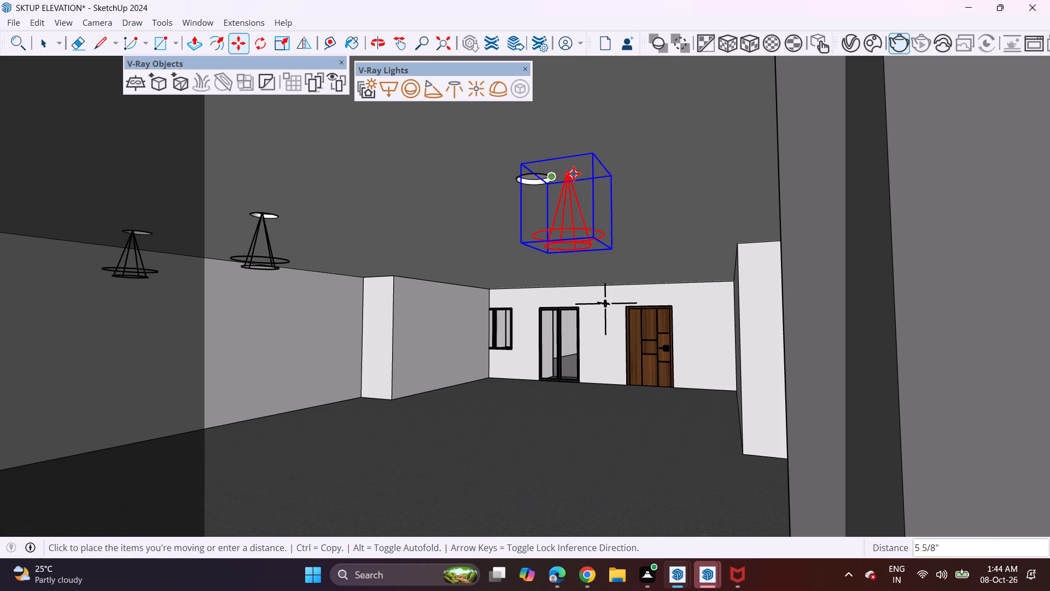
click(542, 176)
click(542, 176)
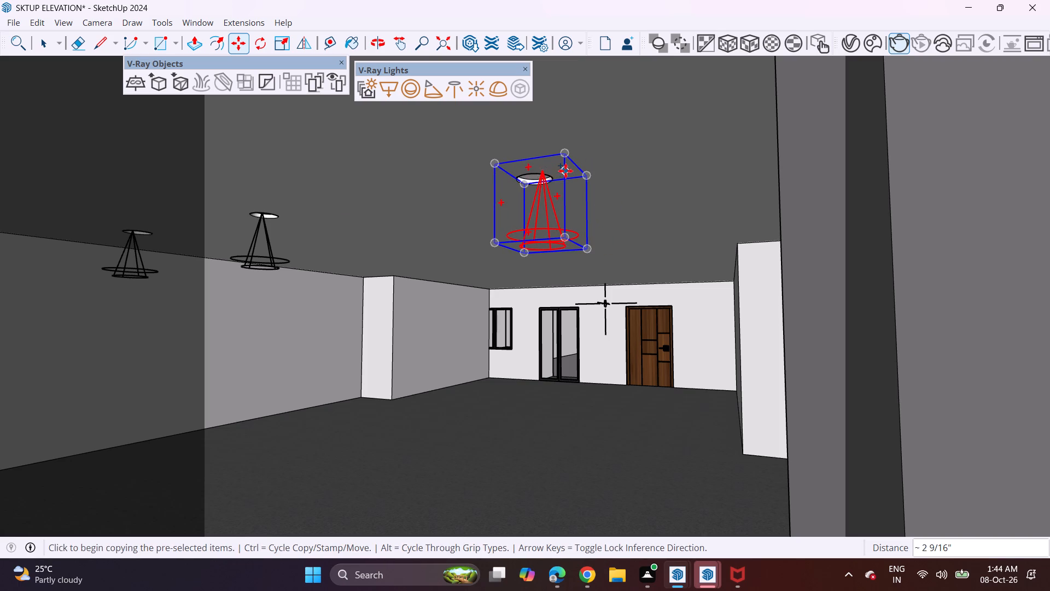
click(542, 171)
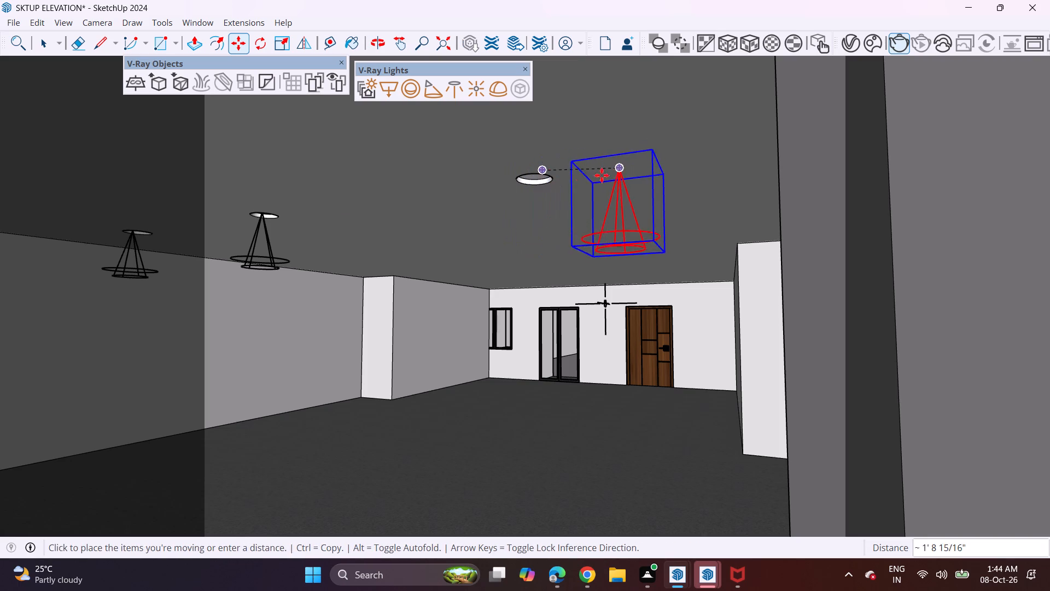
click(545, 172)
Copy the spot light from the third porch downlight to the fourth one beyond the pillar, about 14' 2" away.
click(544, 175)
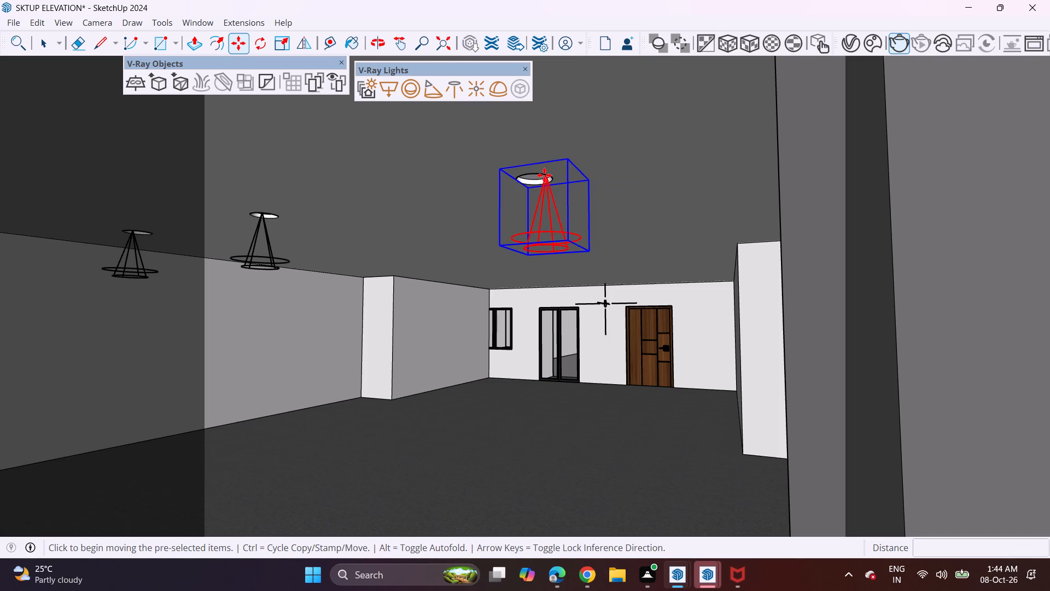
middle_drag(615, 169, 444, 179)
scroll(444, 179, down, 2)
middle_drag(444, 181, 563, 215)
shift+middle_drag(600, 223, 419, 210)
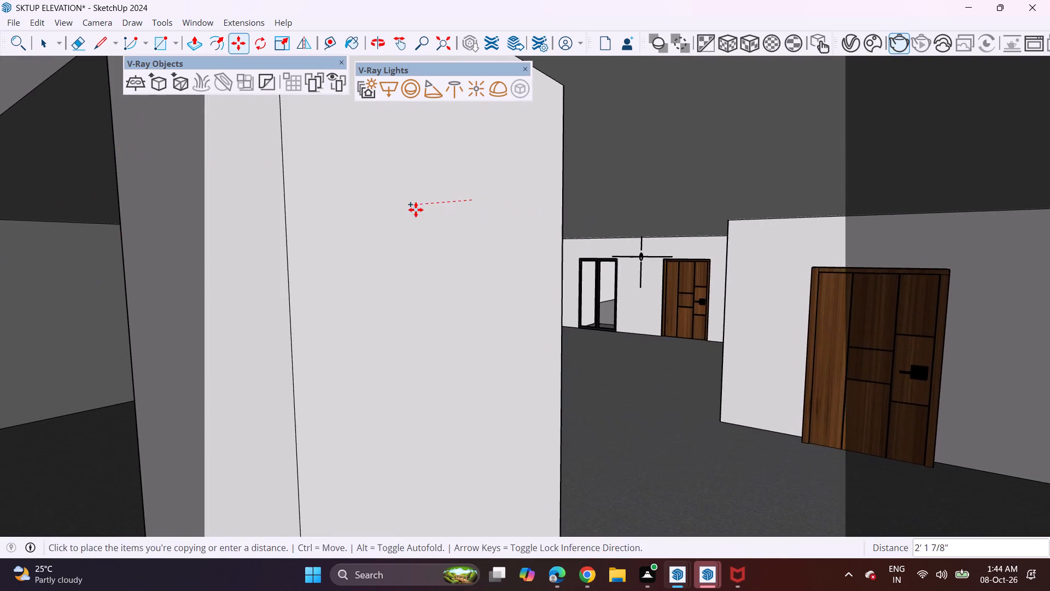
middle_drag(416, 210, 707, 241)
shift+middle_drag(749, 217, 387, 182)
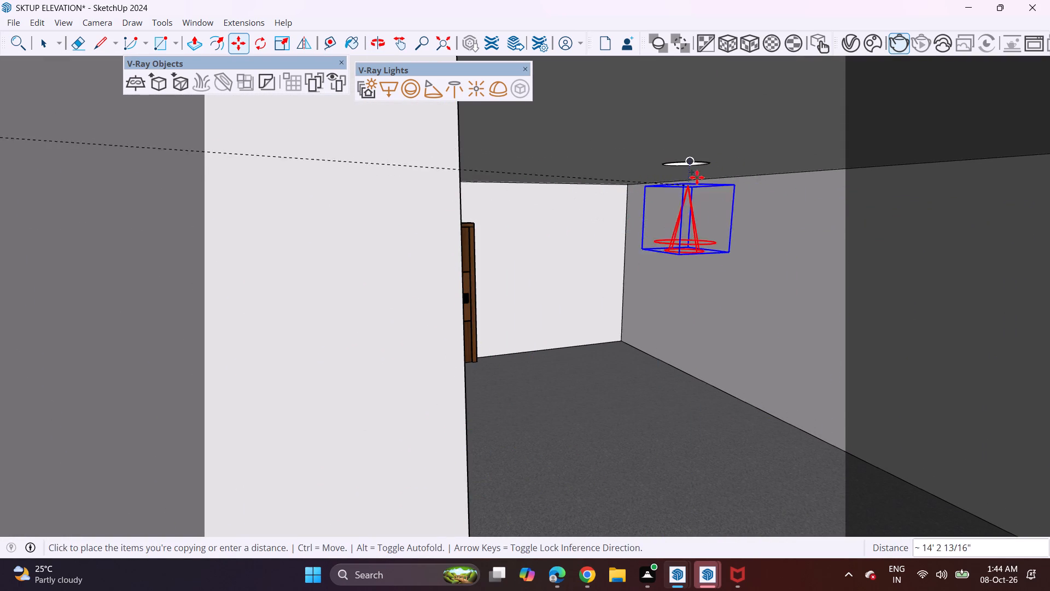
click(696, 162)
Run a test render of the porch and front boundary wall to examine the copied spot lights, and close the frame buffer.
scroll(710, 216, down, 3)
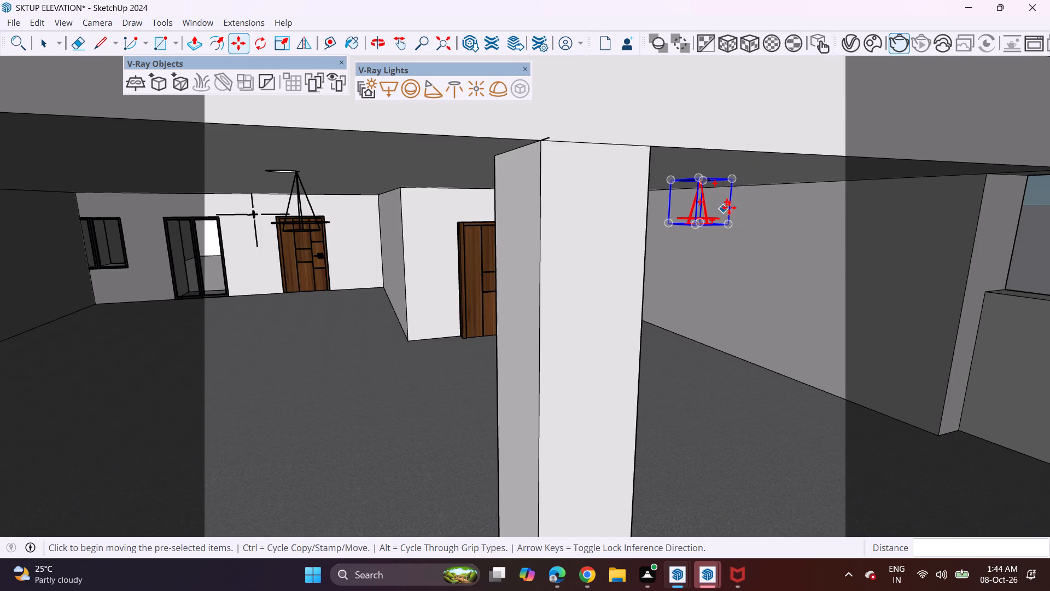
middle_drag(743, 212, 652, 173)
scroll(672, 163, down, 2)
middle_drag(689, 182, 684, 333)
key(space)
scroll(664, 268, down, 11)
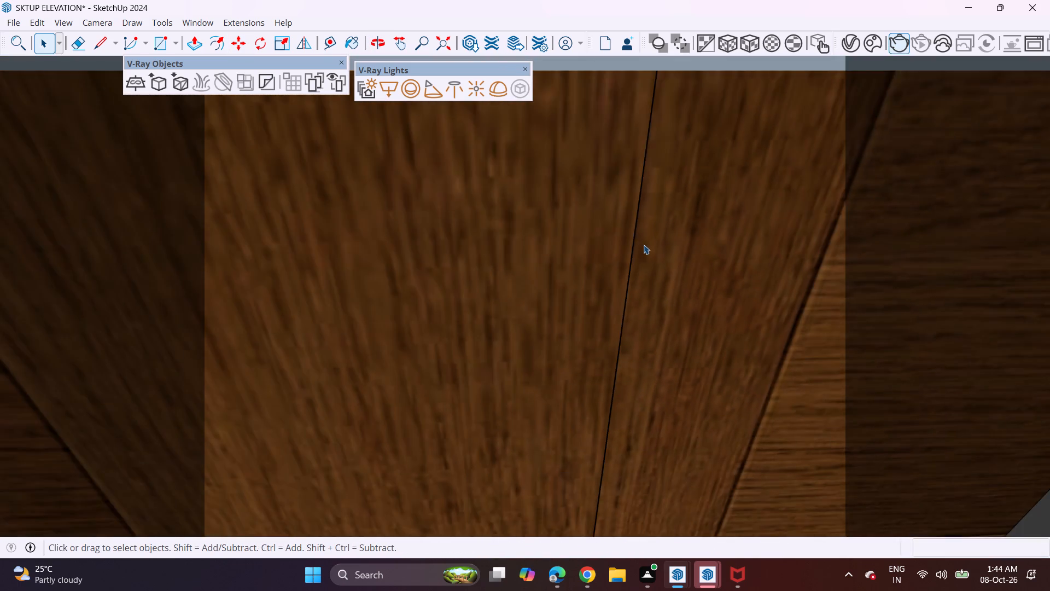
scroll(644, 245, down, 20)
scroll(644, 245, down, 19)
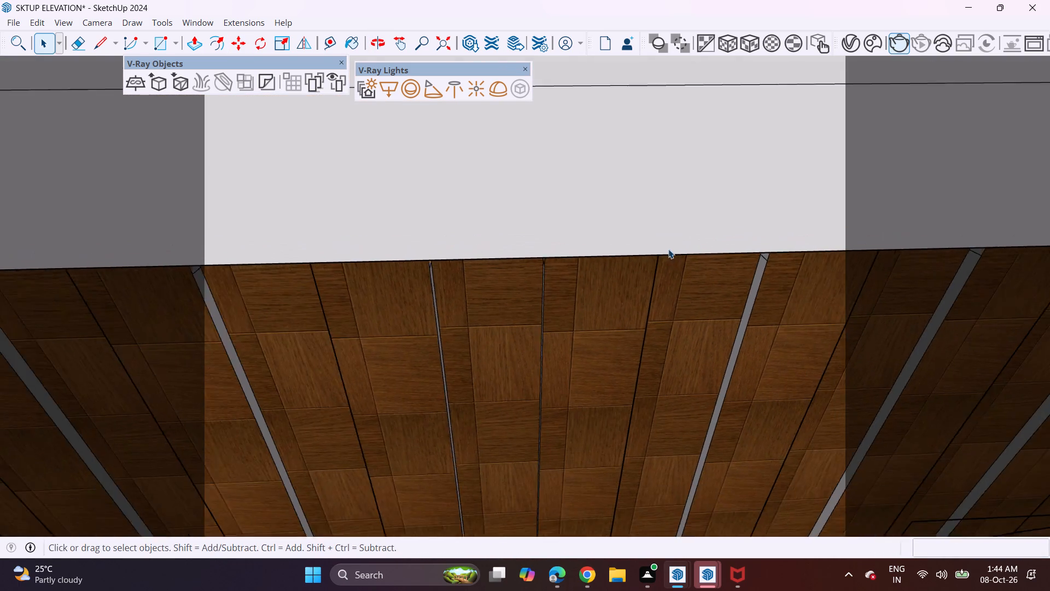
scroll(668, 249, down, 20)
scroll(668, 249, down, 8)
middle_drag(667, 264, 603, 199)
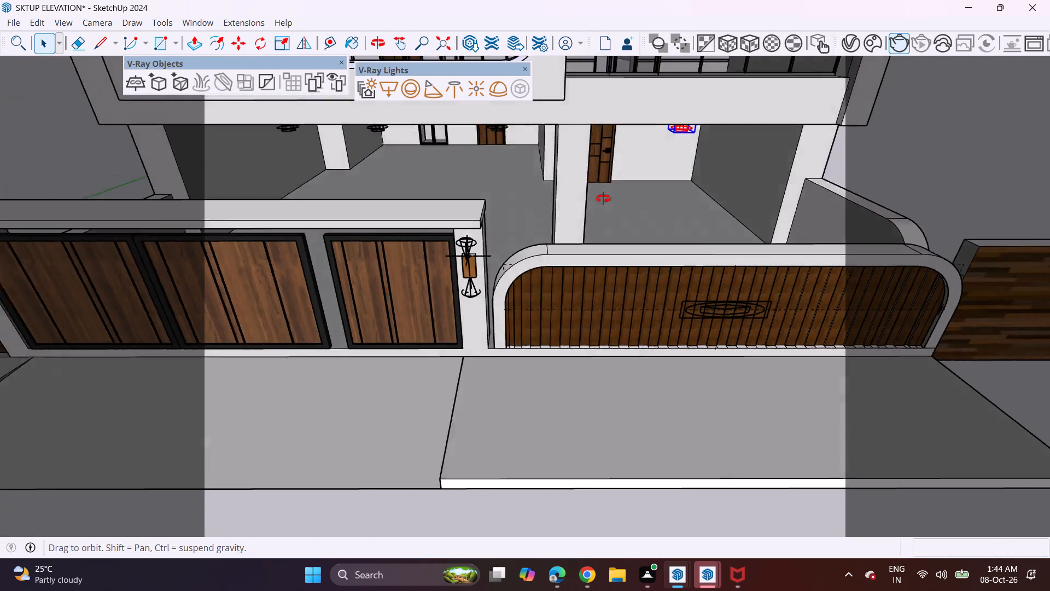
middle_drag(603, 199, 544, 170)
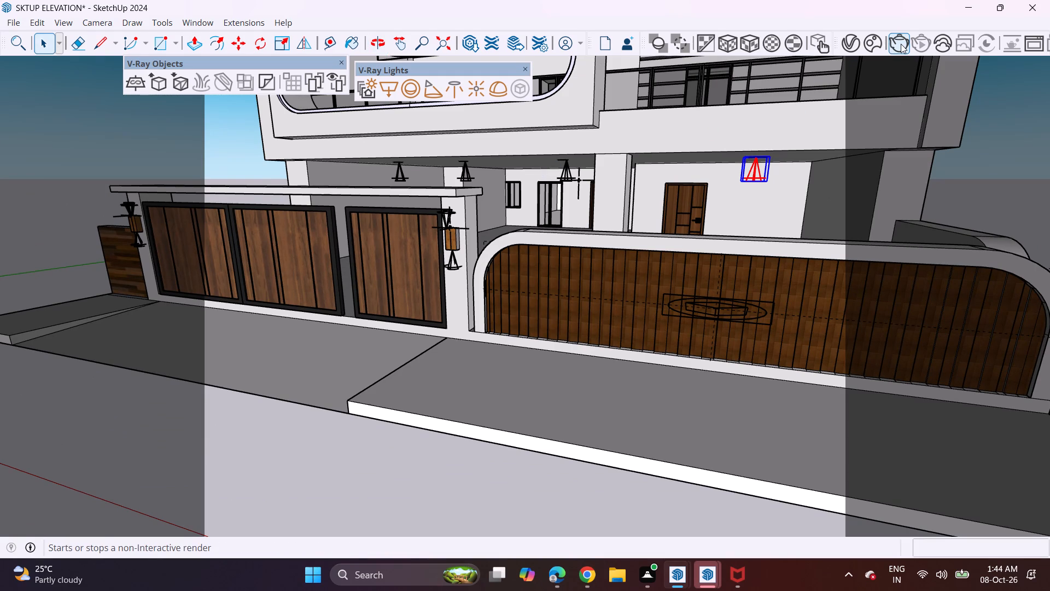
click(901, 44)
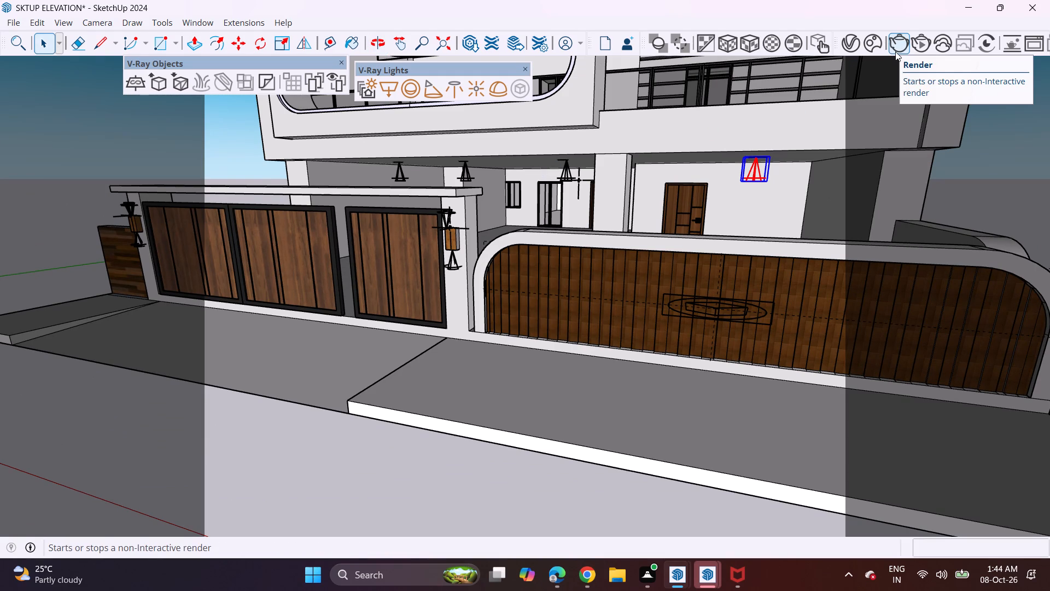
click(895, 51)
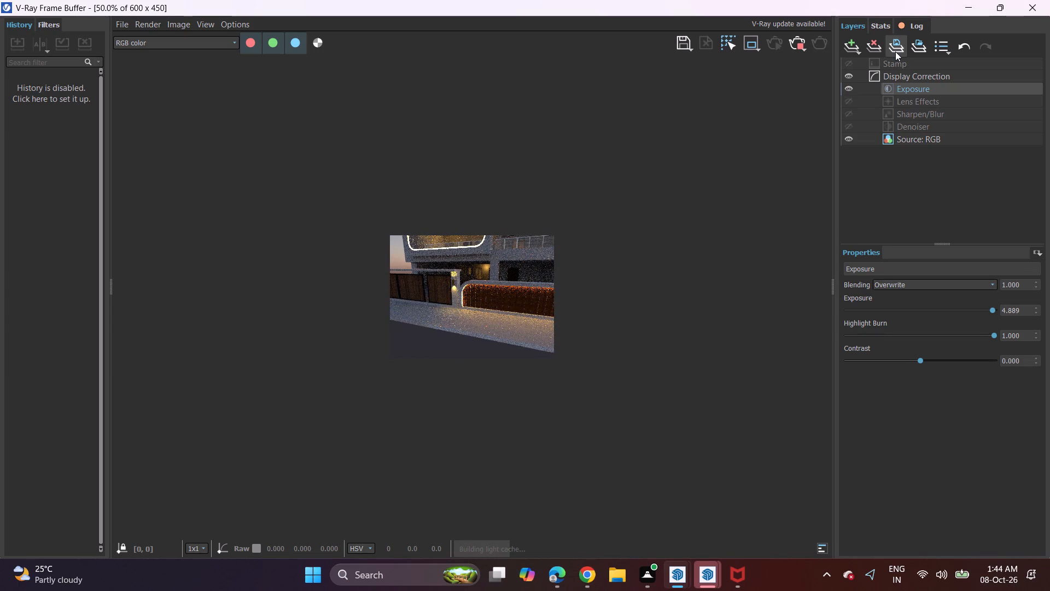
click(1033, 11)
Open the light settings of the porch spot light, Spot Light#10, in the V-Ray Asset Editor.
scroll(498, 196, up, 3)
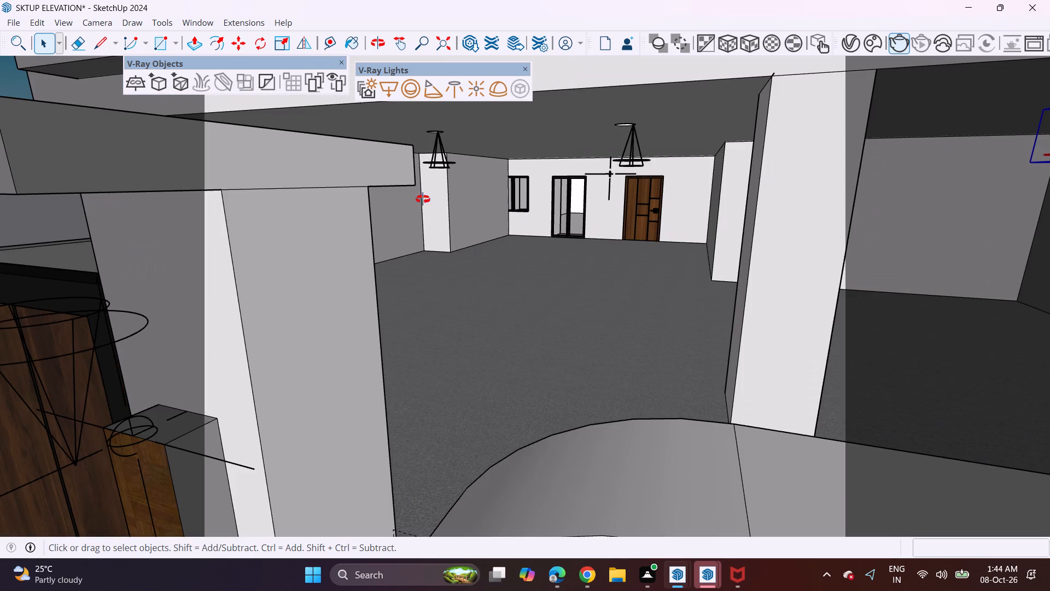
middle_drag(425, 199, 365, 186)
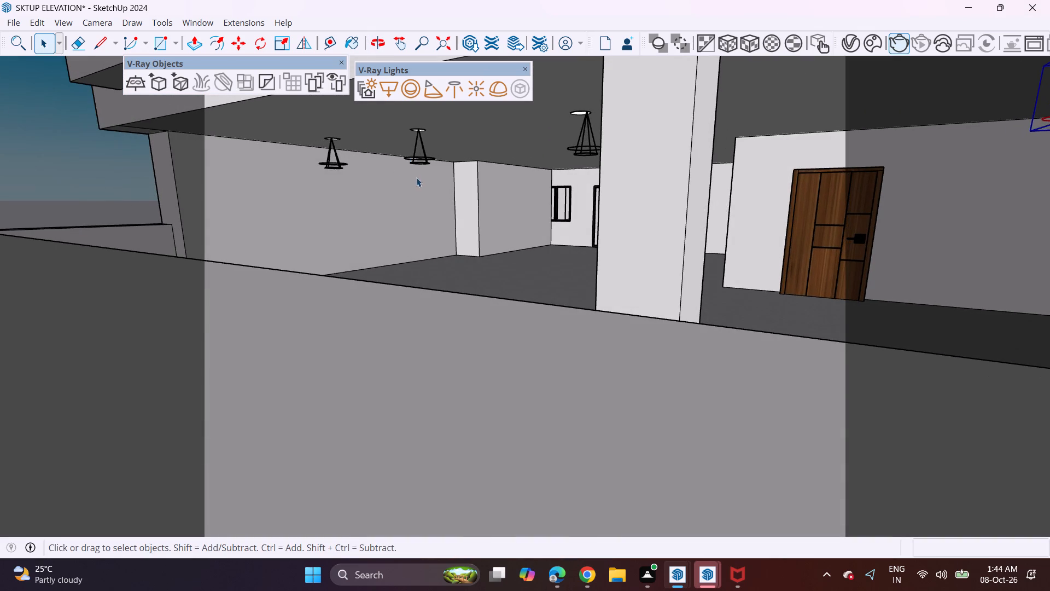
click(423, 159)
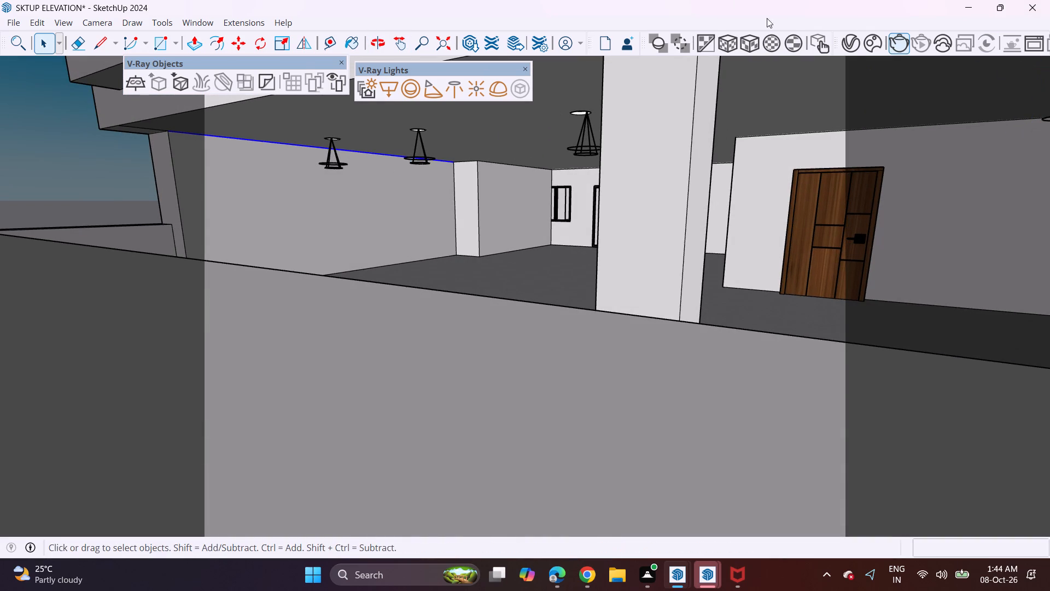
click(854, 44)
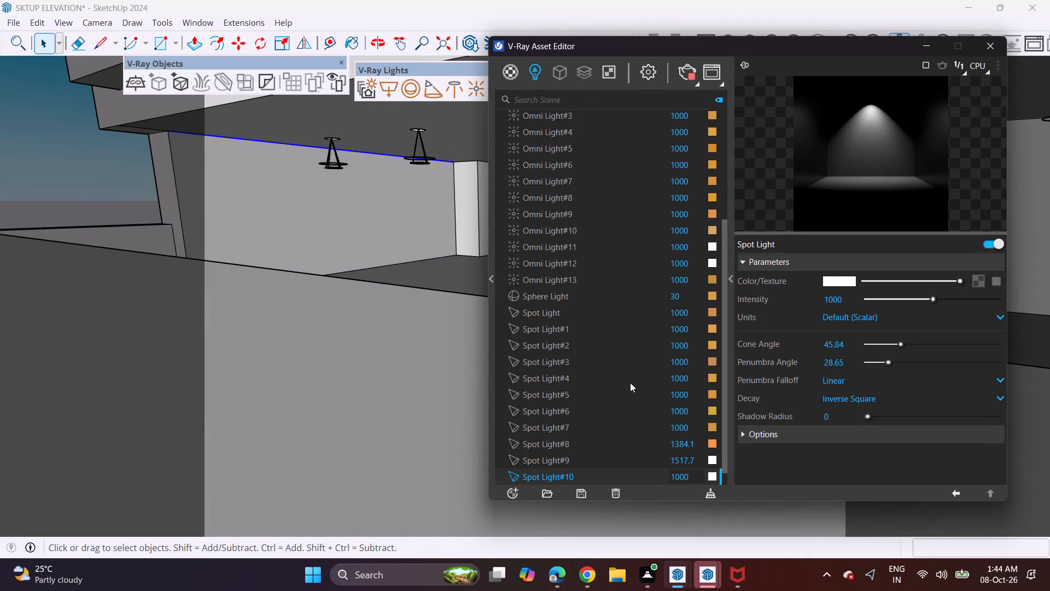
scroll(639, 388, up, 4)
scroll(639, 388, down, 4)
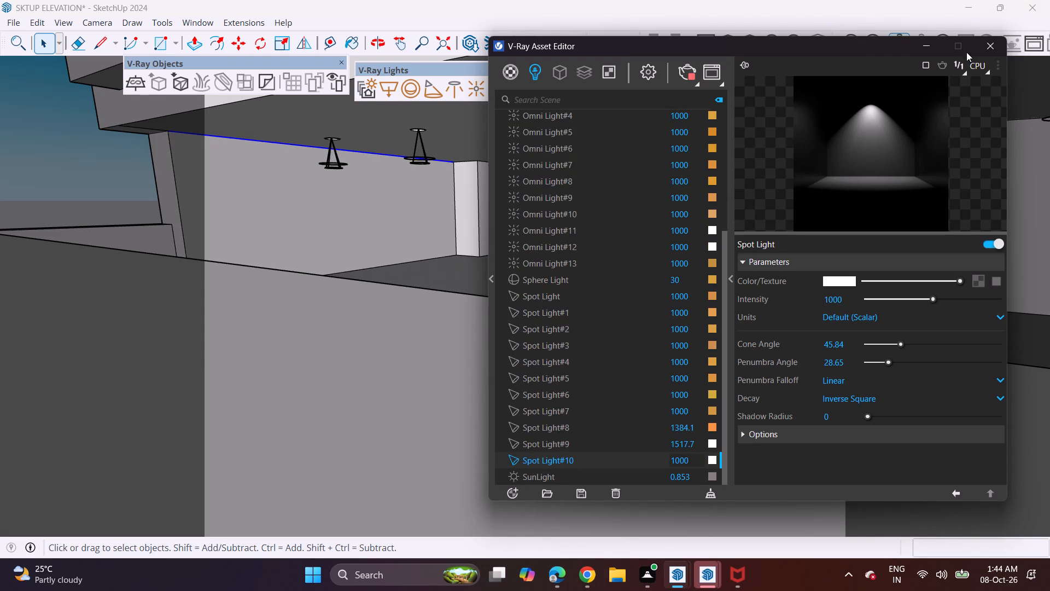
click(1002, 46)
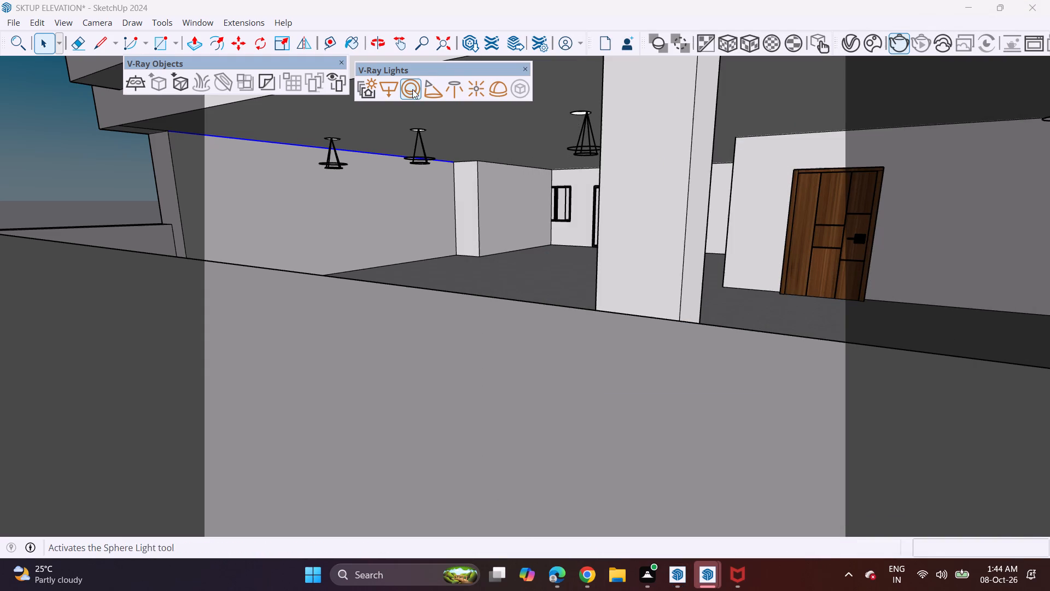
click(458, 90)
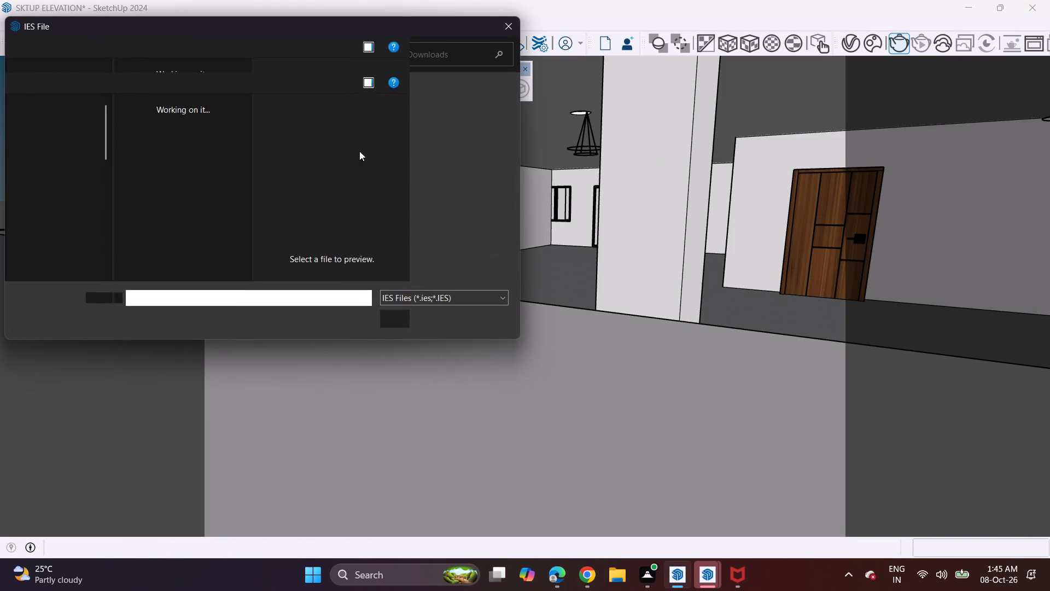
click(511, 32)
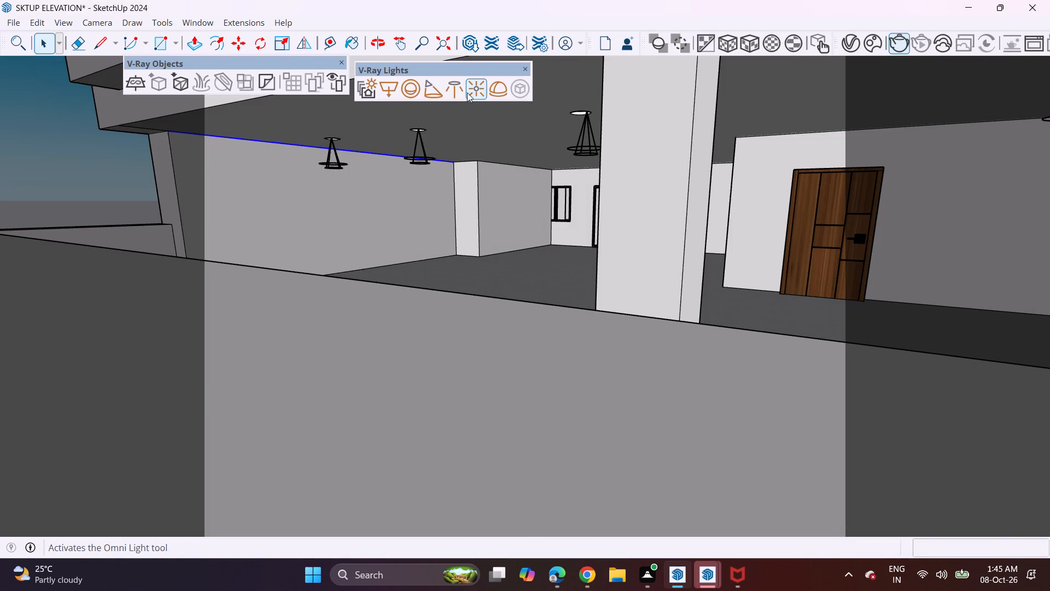
Place an omni light within the spot light cone under each of the four porch ceiling downlights.
click(474, 88)
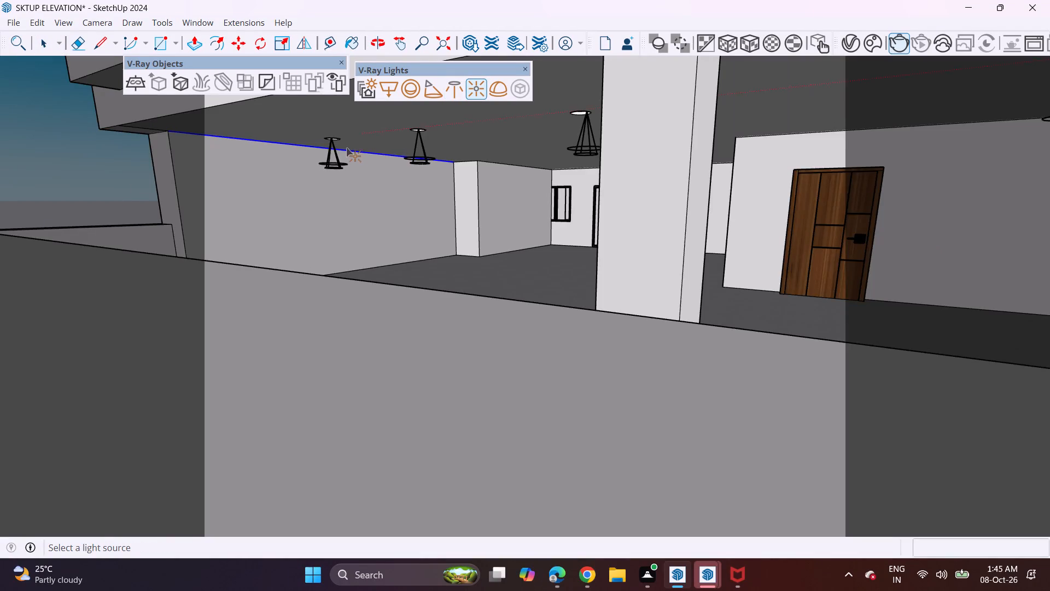
scroll(346, 147, up, 3)
click(328, 156)
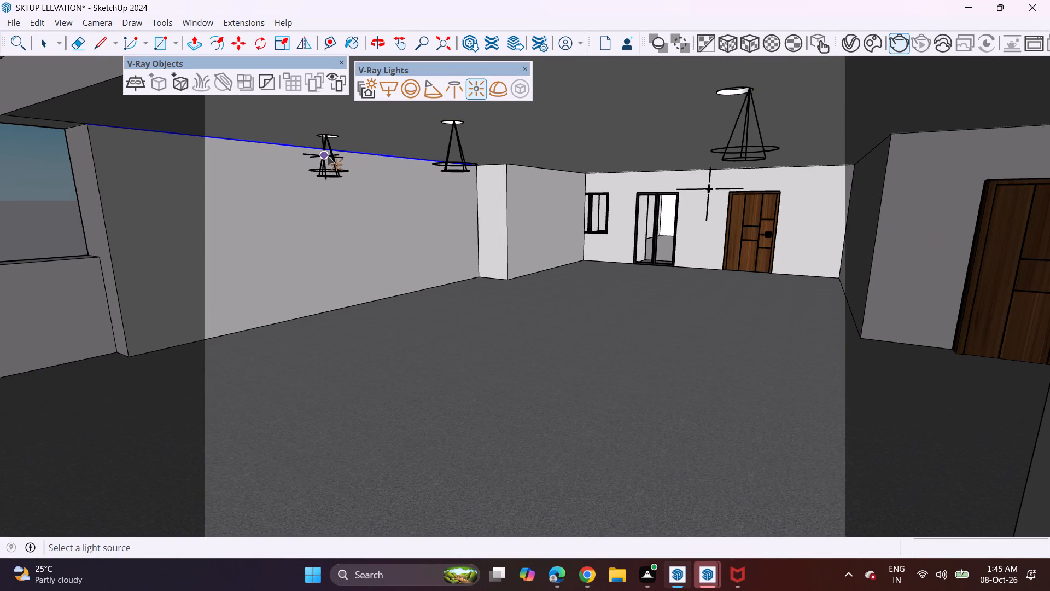
click(457, 166)
click(744, 157)
scroll(699, 164, down, 5)
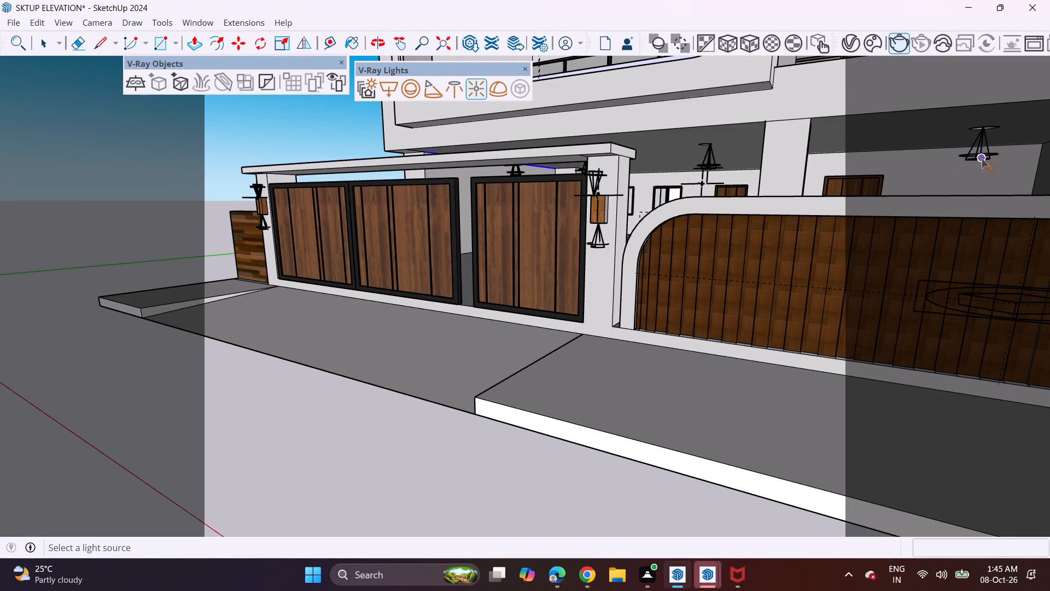
click(982, 159)
Place an omni light at the upper spot light cone above the wall lamp on each of the two gate pillars.
scroll(606, 171, up, 4)
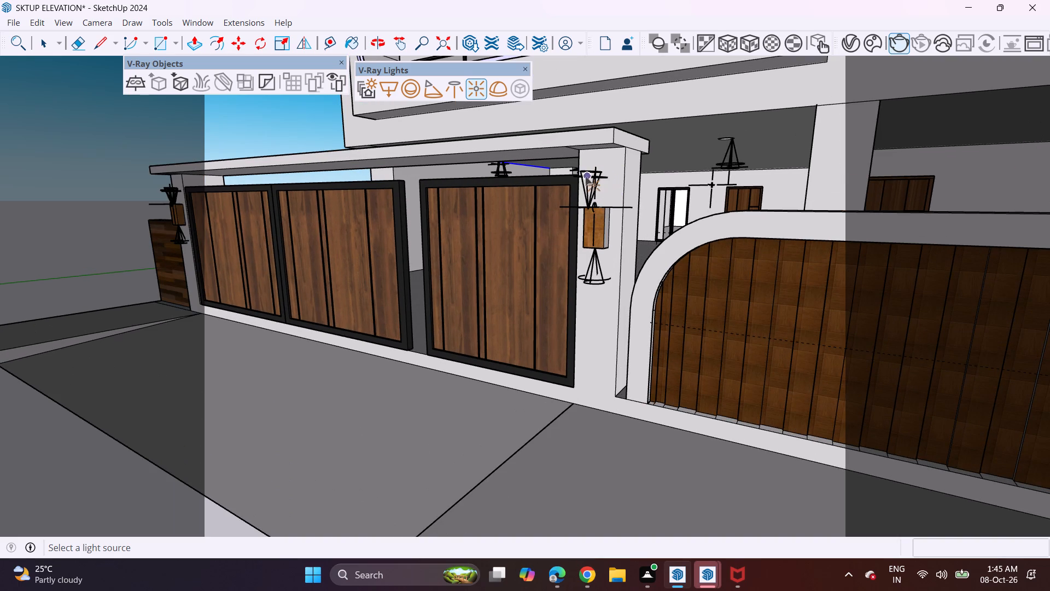
click(585, 177)
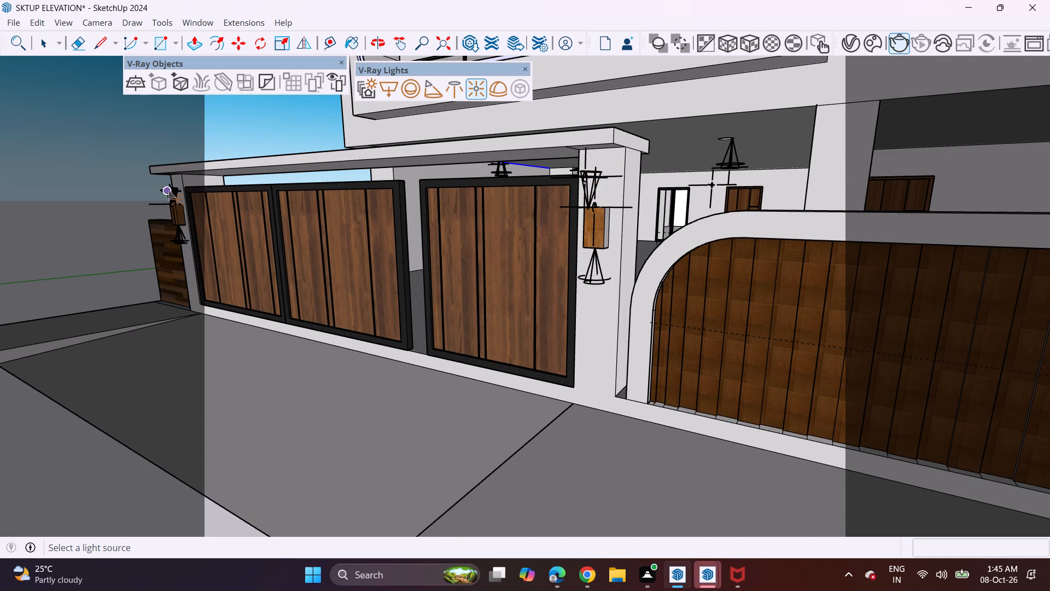
click(168, 190)
Run a test render of the whole front elevation to examine the added omni lights, and close the frame buffer.
middle_drag(171, 219, 439, 240)
scroll(446, 222, down, 7)
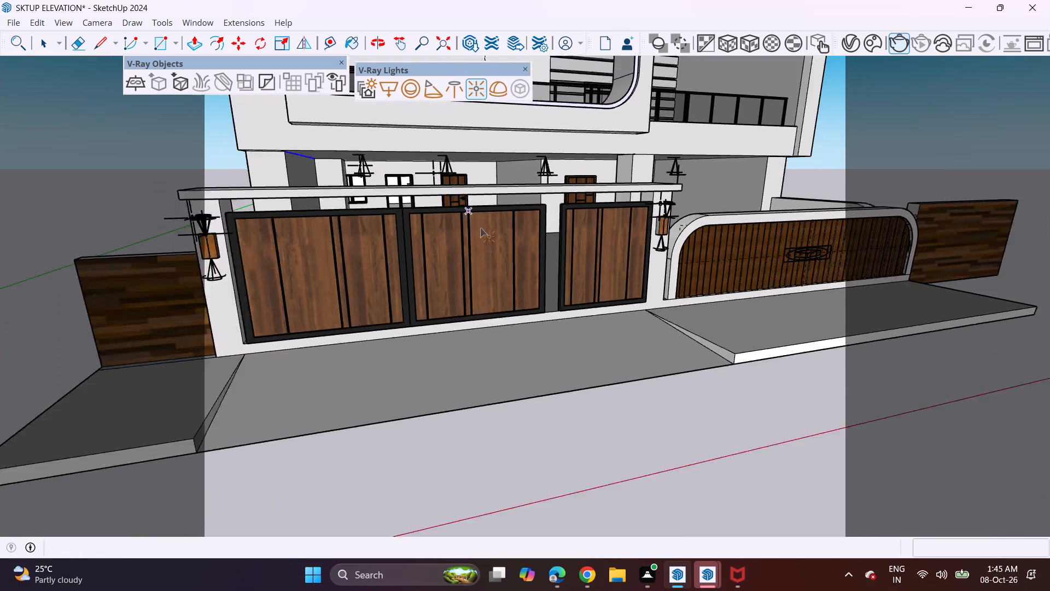
scroll(480, 228, down, 5)
middle_drag(655, 231, 500, 215)
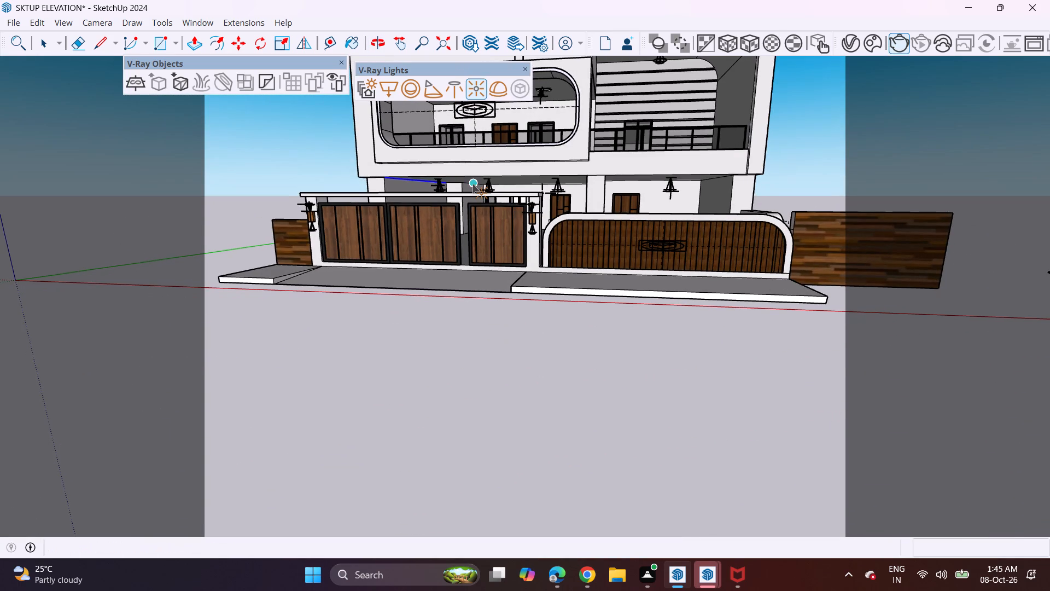
shift+middle_drag(476, 190, 463, 294)
middle_drag(465, 291, 518, 221)
shift+middle_drag(504, 223, 494, 276)
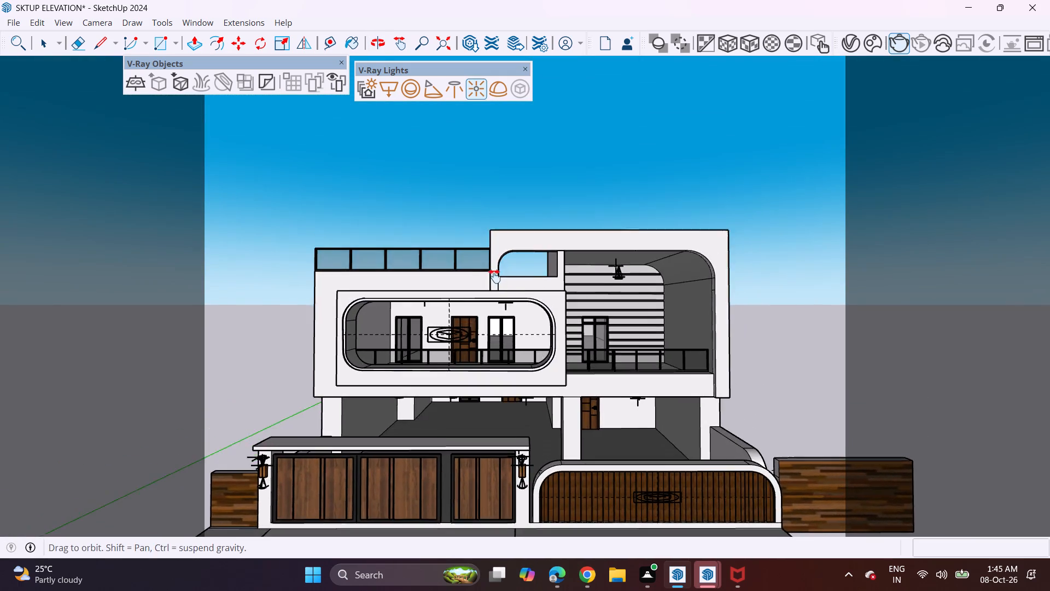
shift+middle_drag(494, 276, 499, 252)
shift+middle_drag(499, 252, 504, 237)
shift+middle_click(506, 239)
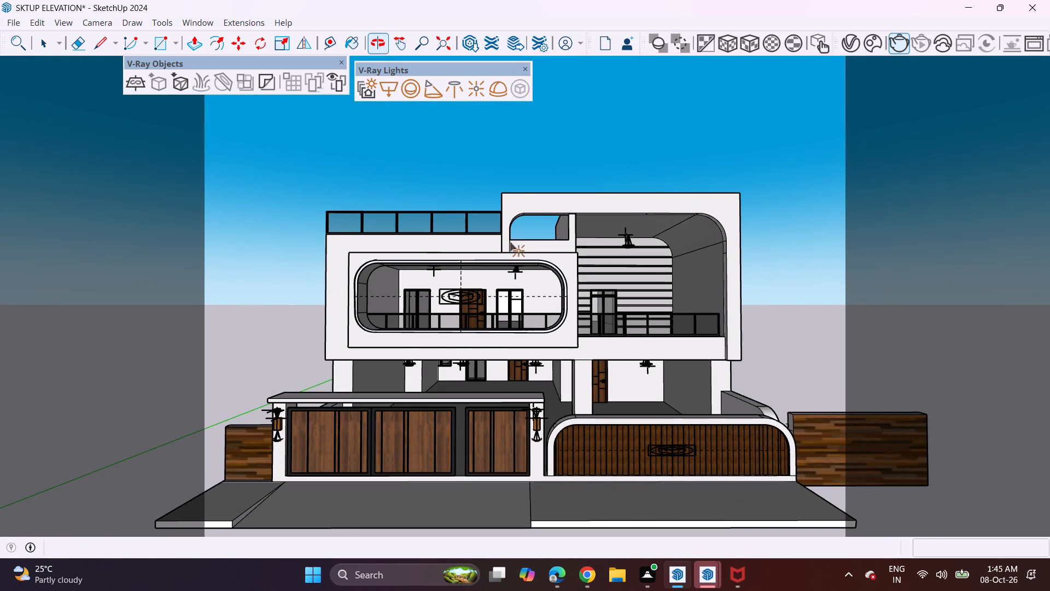
middle_drag(509, 243, 509, 224)
shift+middle_click(509, 248)
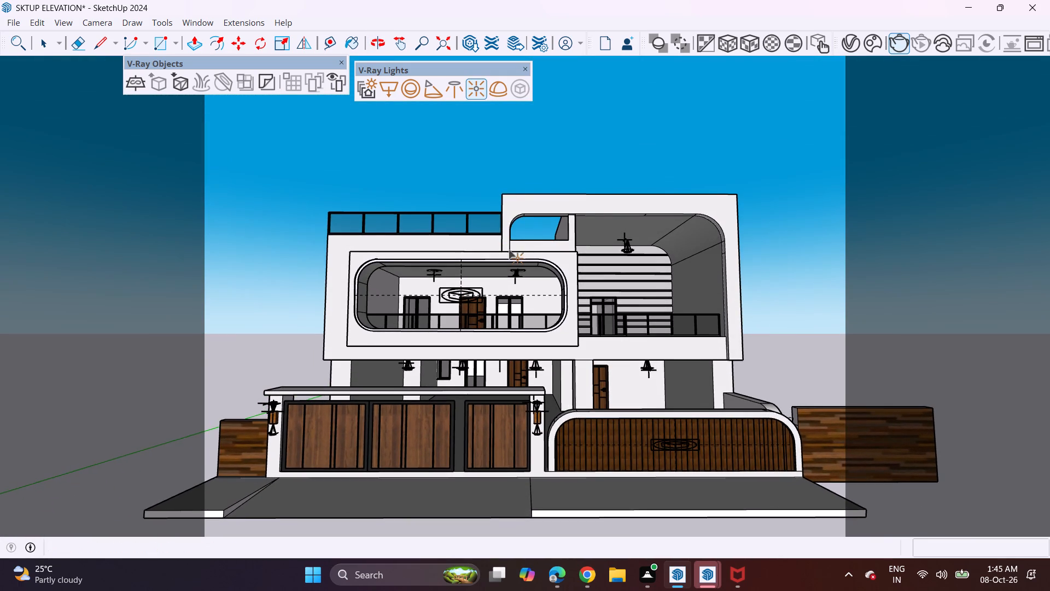
shift+middle_drag(509, 250, 510, 258)
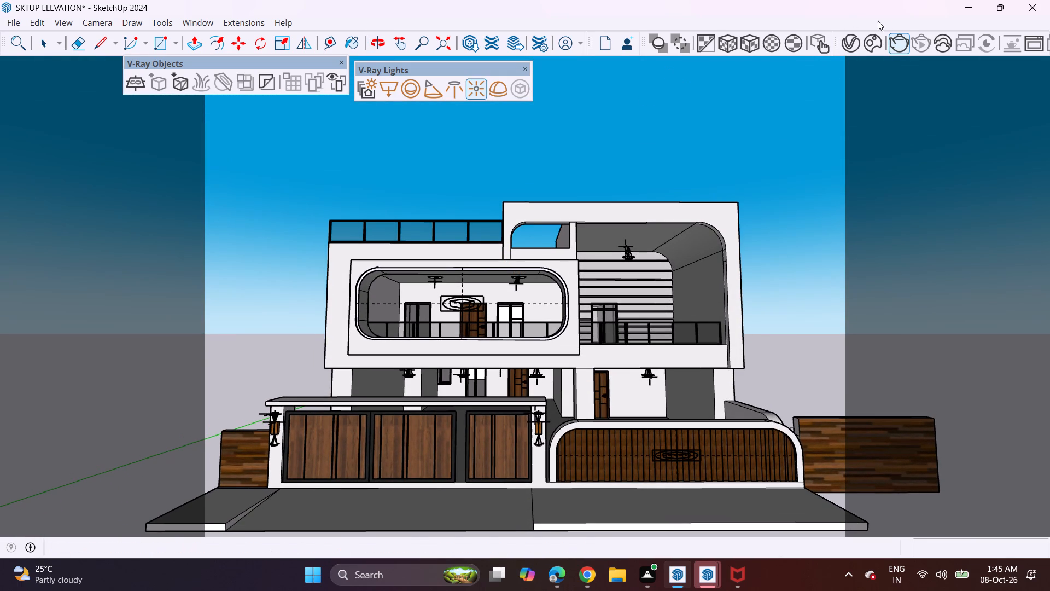
click(899, 41)
click(898, 42)
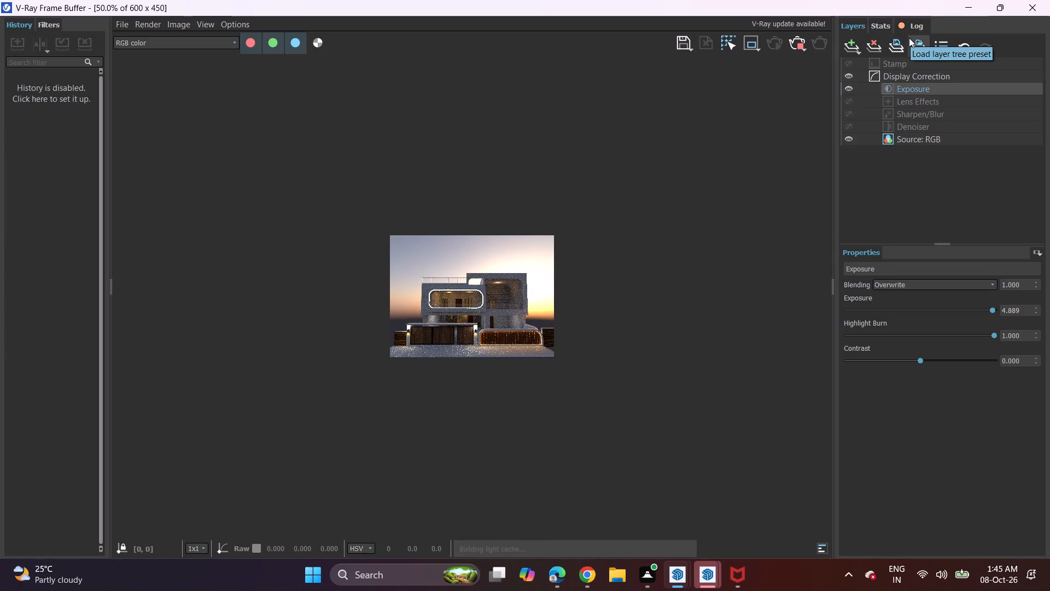
scroll(494, 263, up, 2)
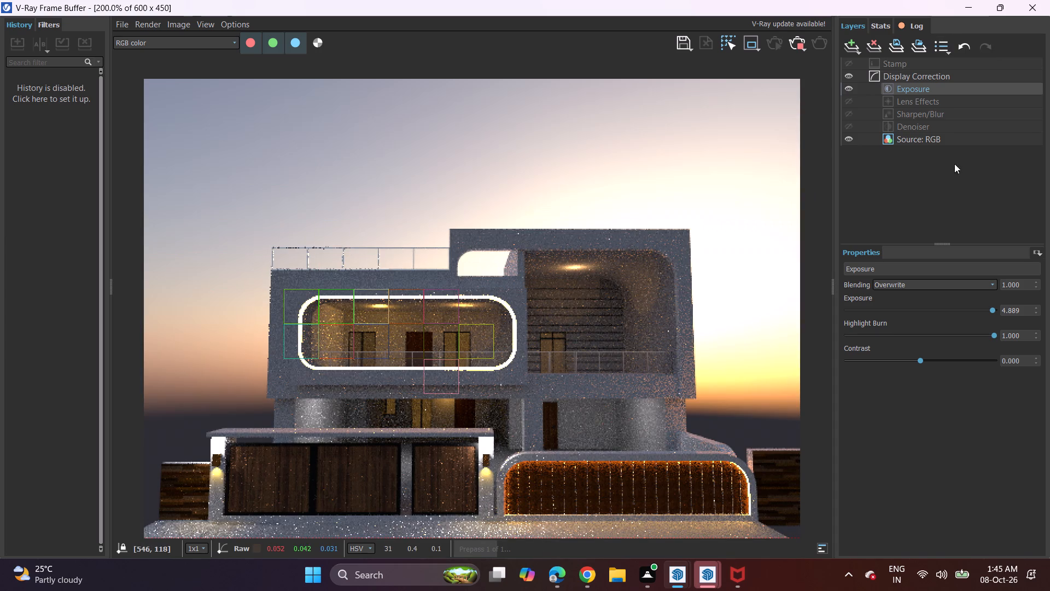
click(1029, 8)
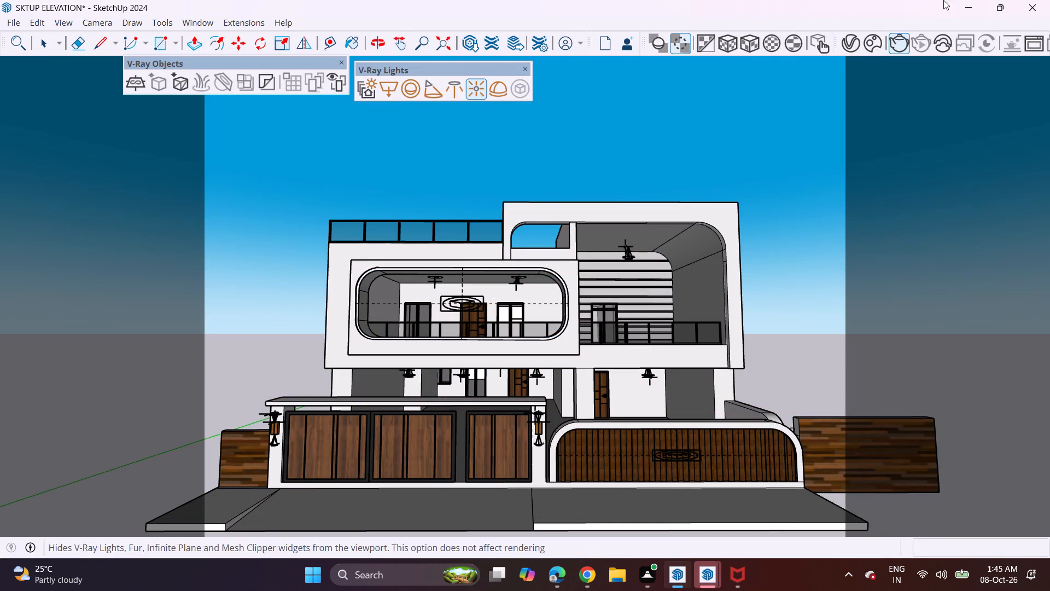
Set the colour of Omni Light#14 to warm orange, R 0.823, G 0.582, B 0.234, in the V-Ray Asset Editor.
click(842, 44)
scroll(626, 334, down, 5)
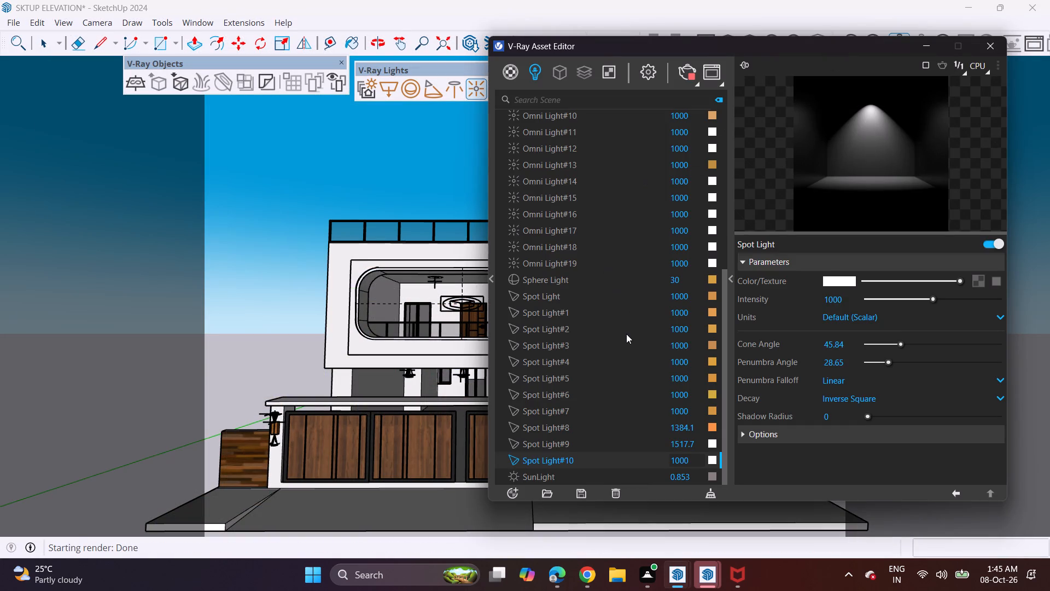
scroll(622, 333, down, 5)
scroll(588, 409, down, 5)
scroll(599, 383, up, 5)
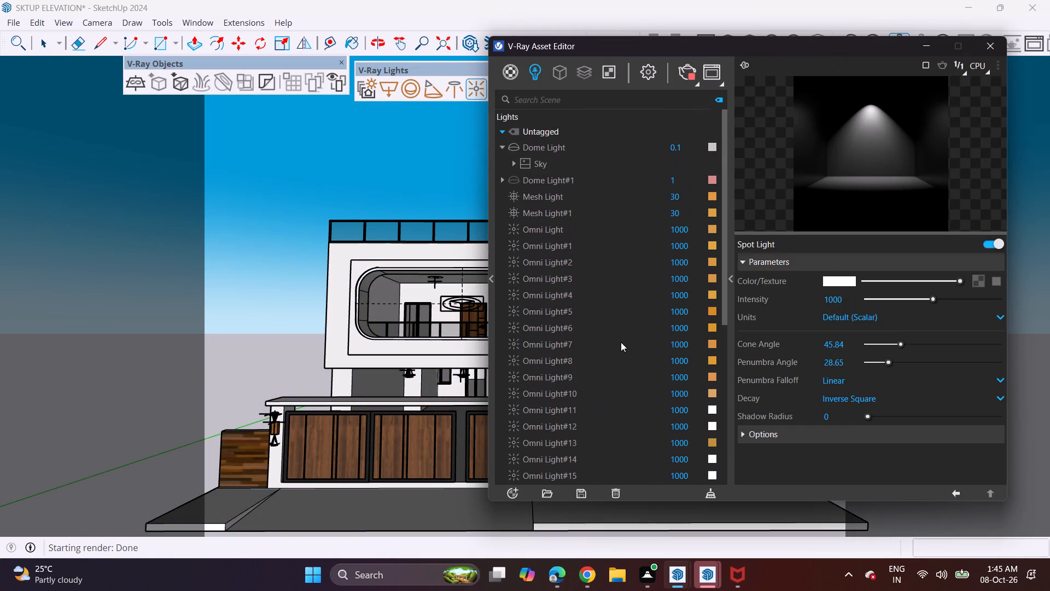
scroll(621, 342, down, 6)
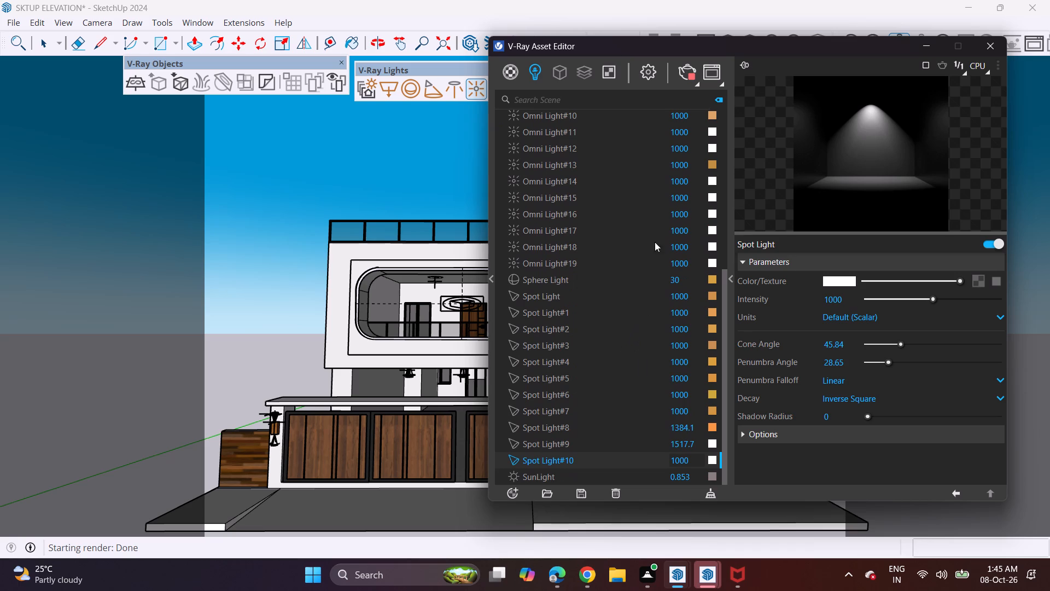
click(713, 181)
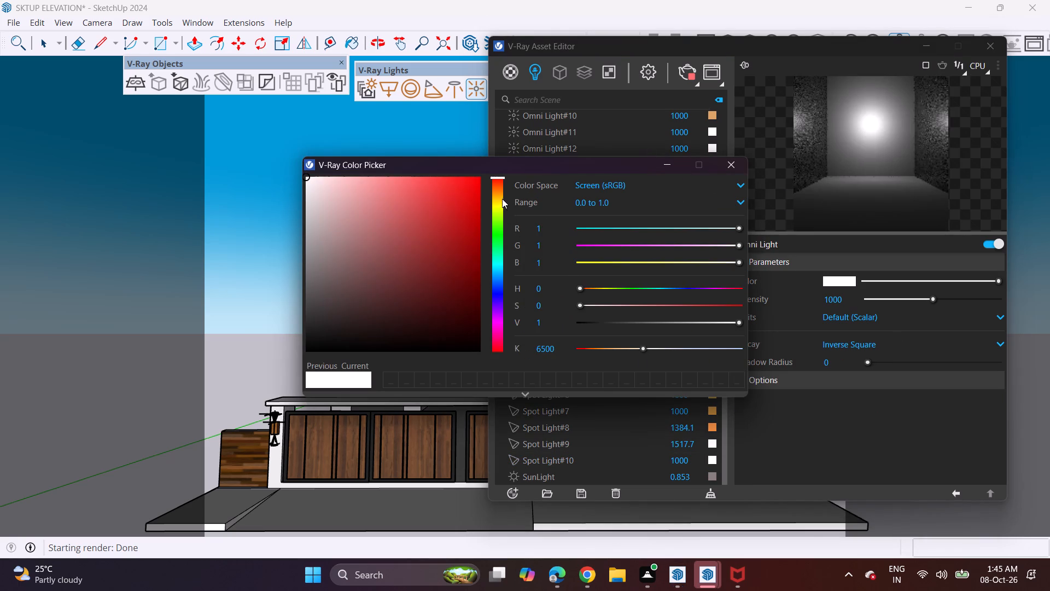
click(501, 198)
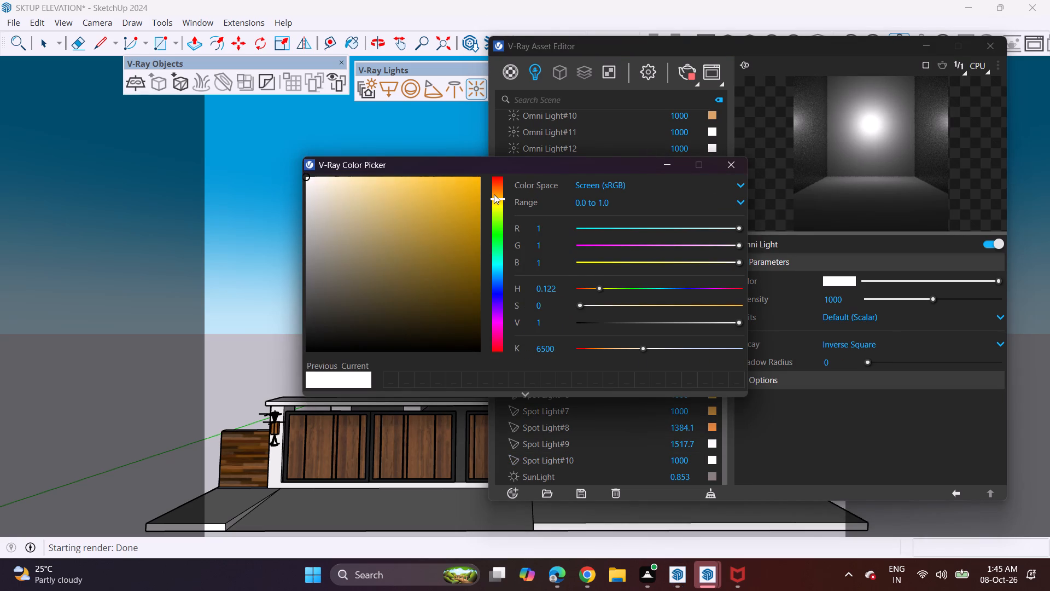
click(494, 194)
click(431, 208)
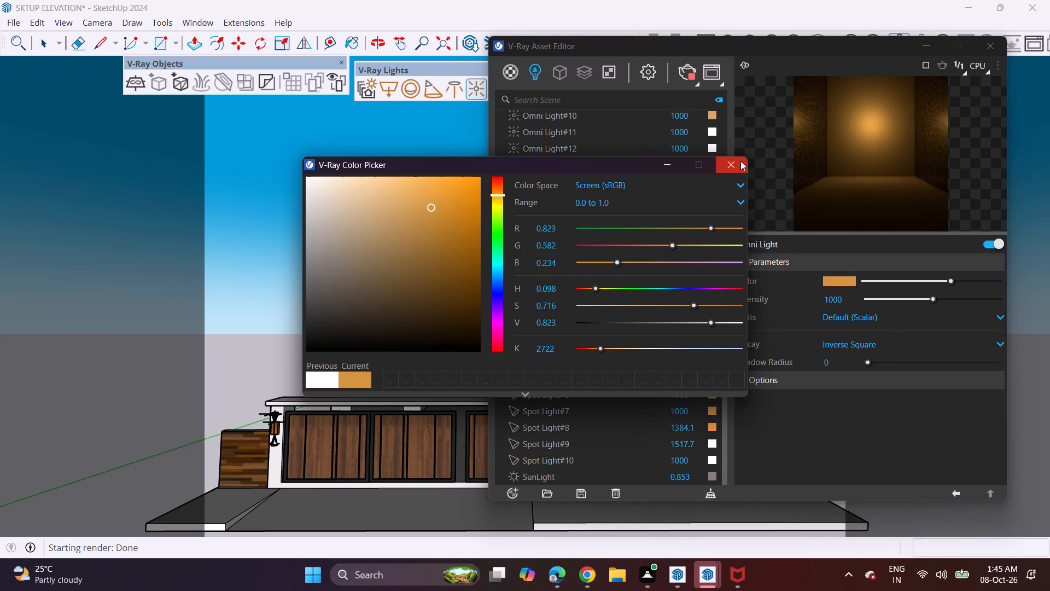
click(740, 161)
Set the colour of Omni Light#15 to warm orange, R 0.831, G 0.59, B 0.243.
click(711, 193)
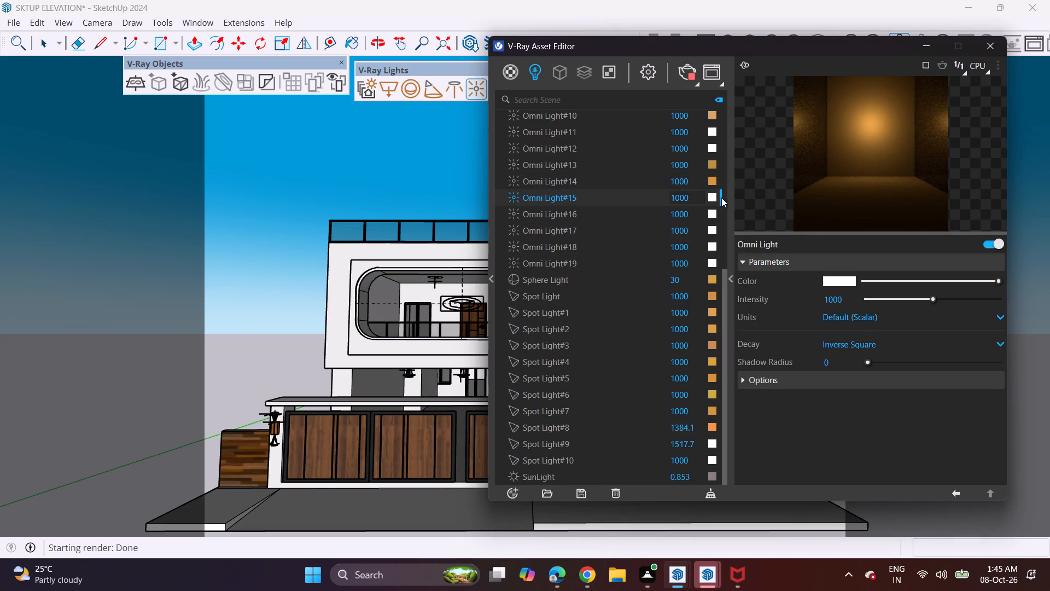
click(708, 197)
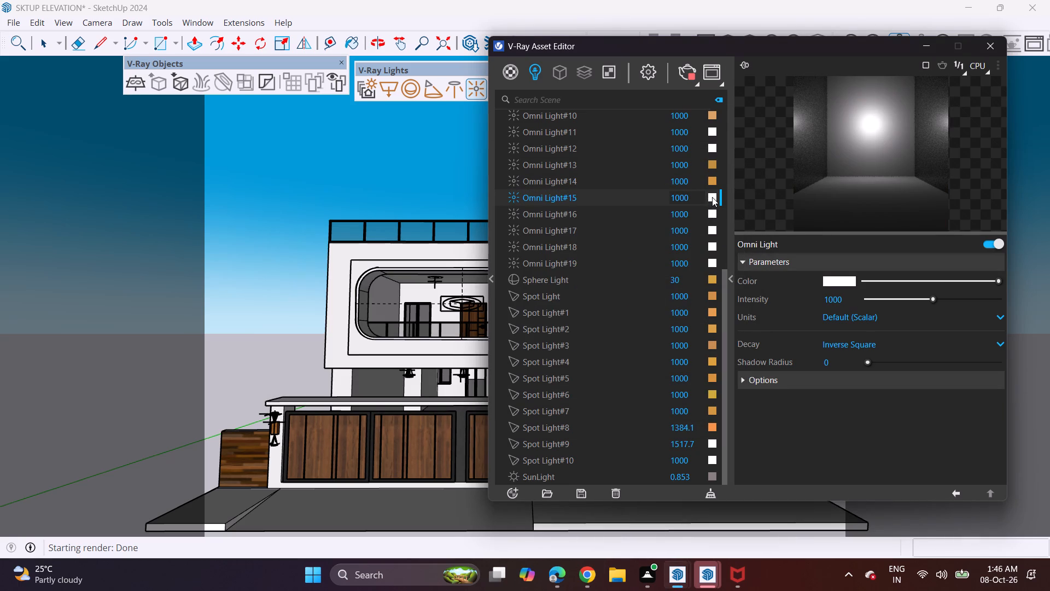
click(712, 197)
click(499, 198)
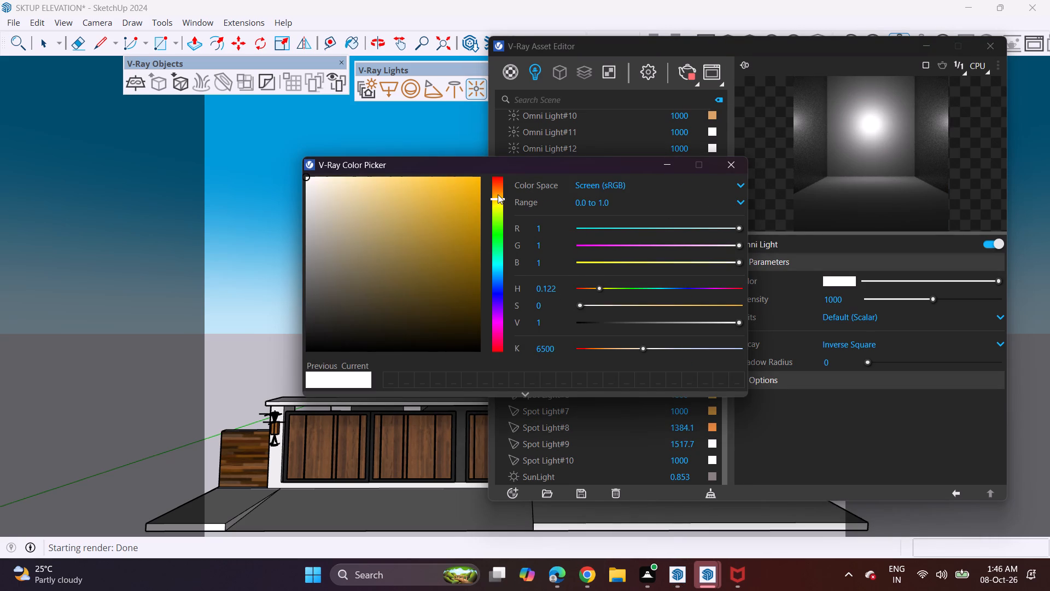
click(498, 194)
click(454, 207)
click(430, 207)
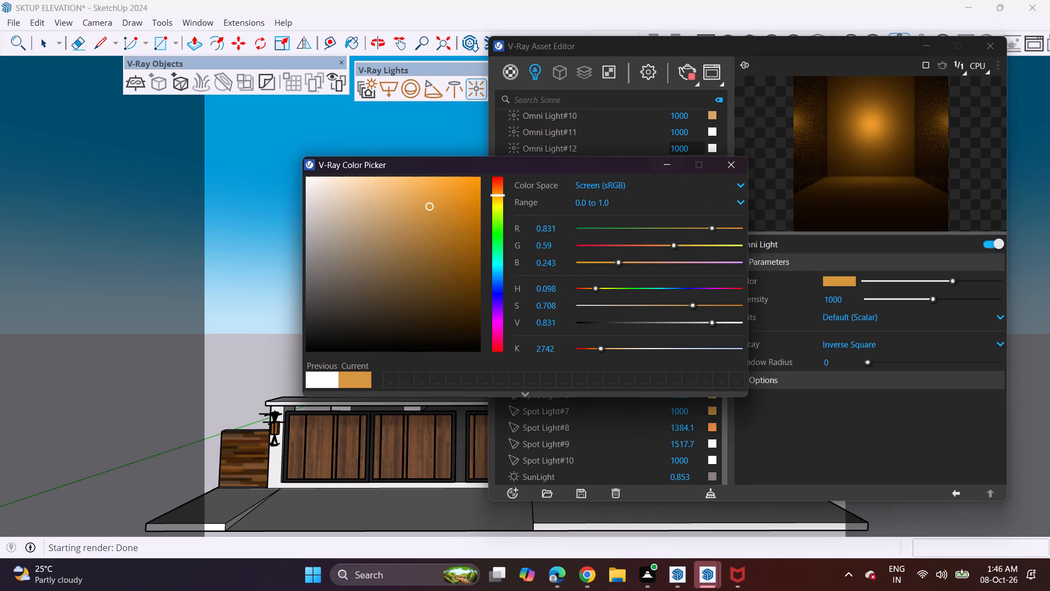
click(730, 163)
Set the colour of Omni Light#16 to warm orange, R 0.831, G 0.588, B 0.236.
click(715, 211)
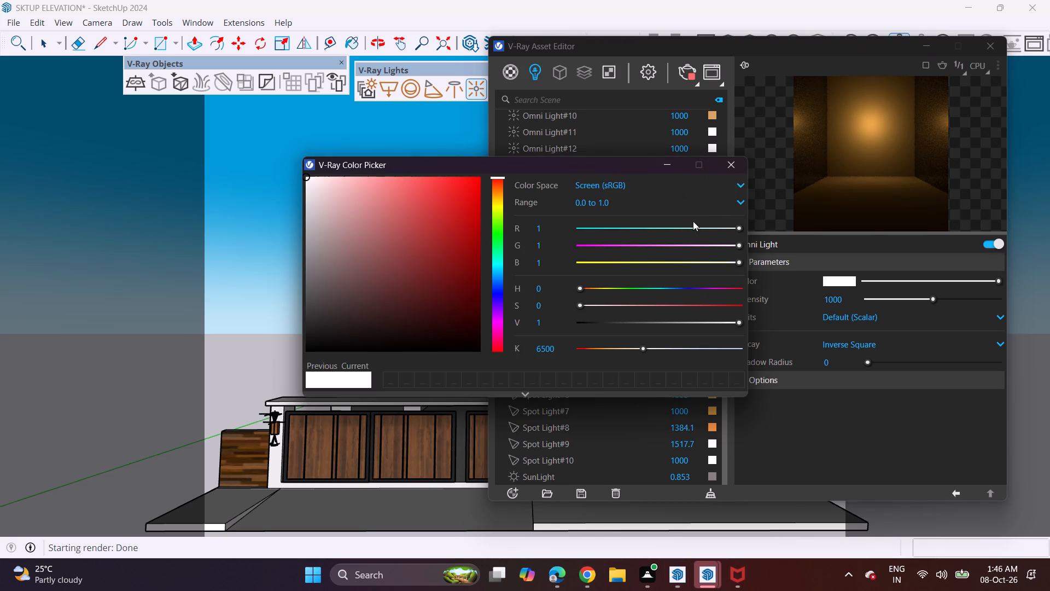
click(495, 194)
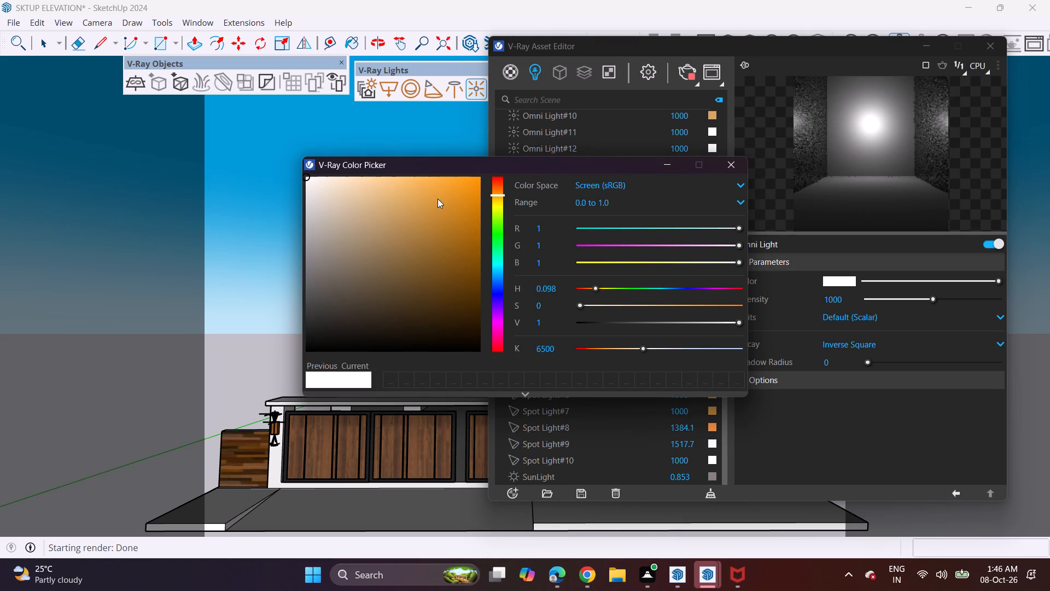
click(431, 206)
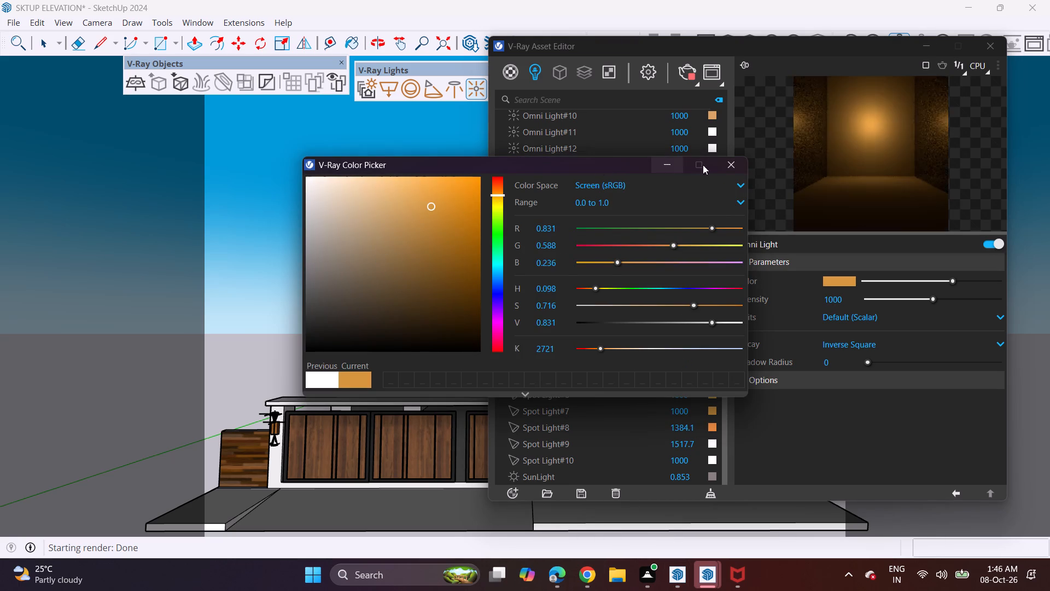
click(741, 165)
Set the colour of Omni Light#17 to warm orange, R 0.859, G 0.625, B 0.214.
click(709, 229)
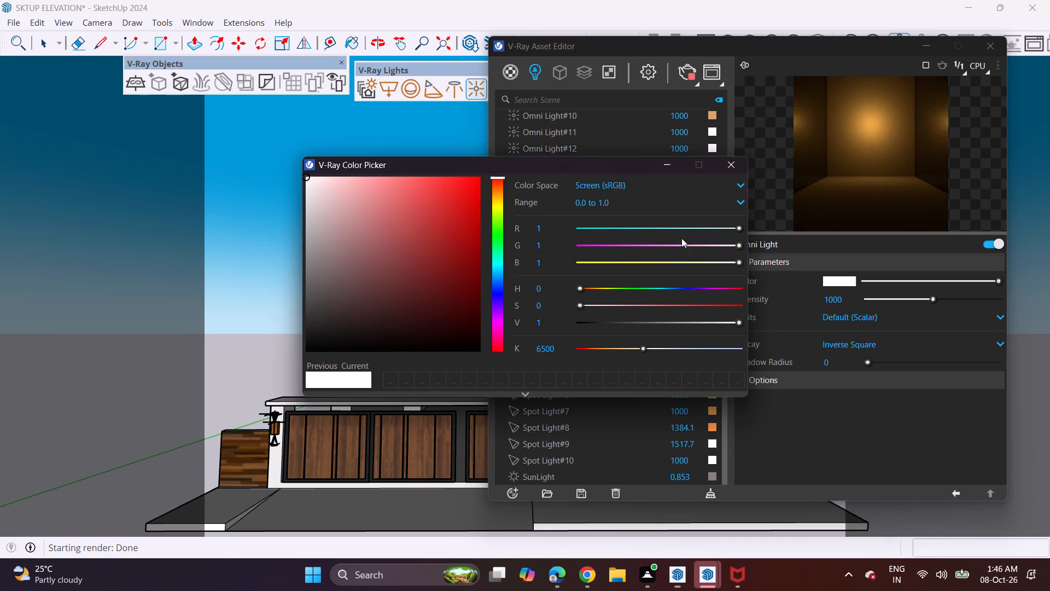
click(499, 195)
click(437, 202)
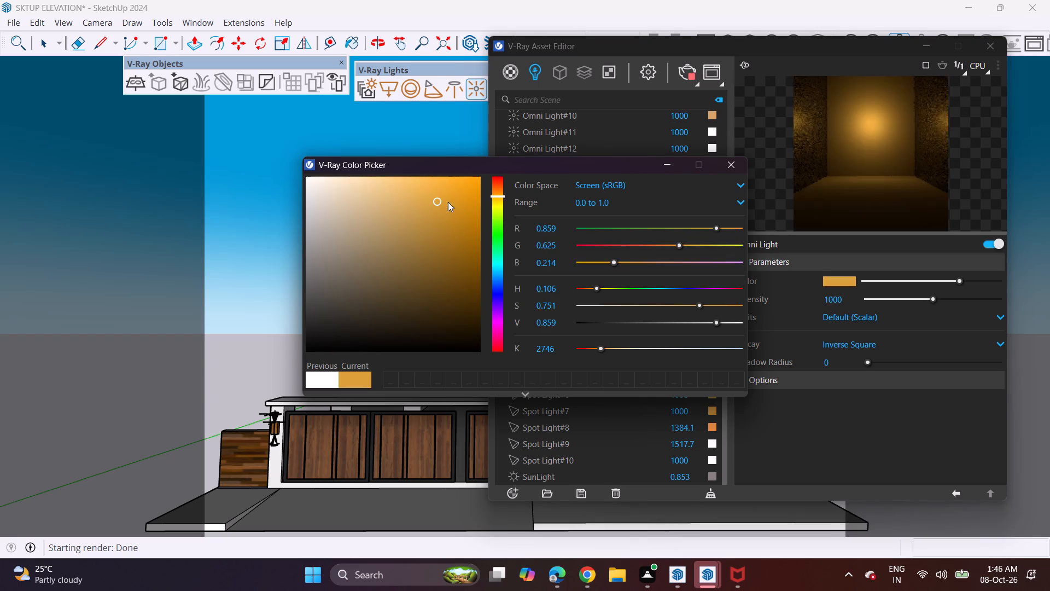
click(724, 166)
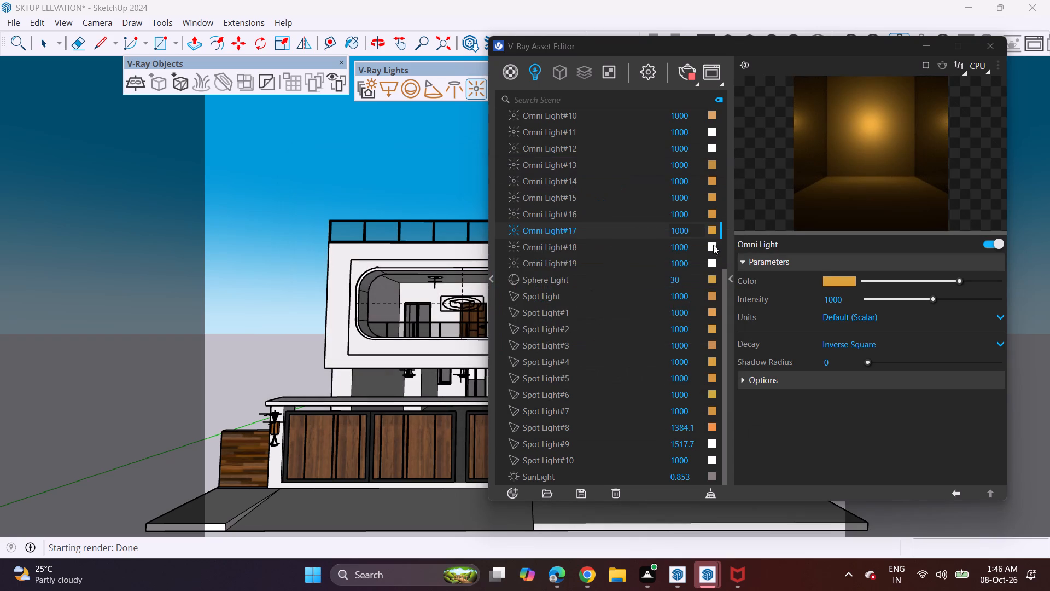
Set the colour of Omni Light#18 to warm orange, R 0.863, G 0.656, B 0.208.
click(712, 242)
click(709, 245)
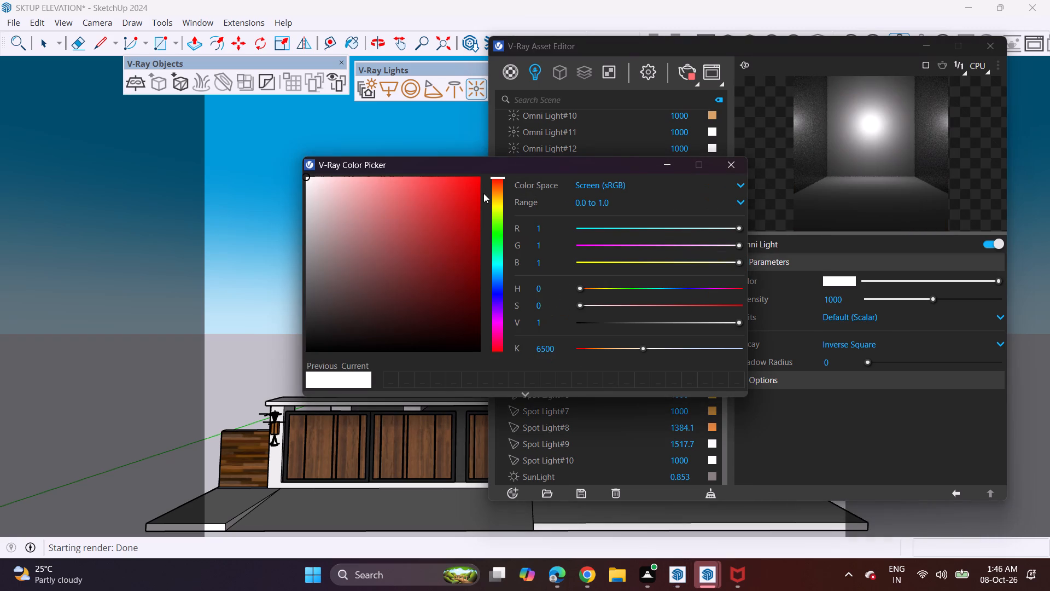
click(500, 197)
click(439, 201)
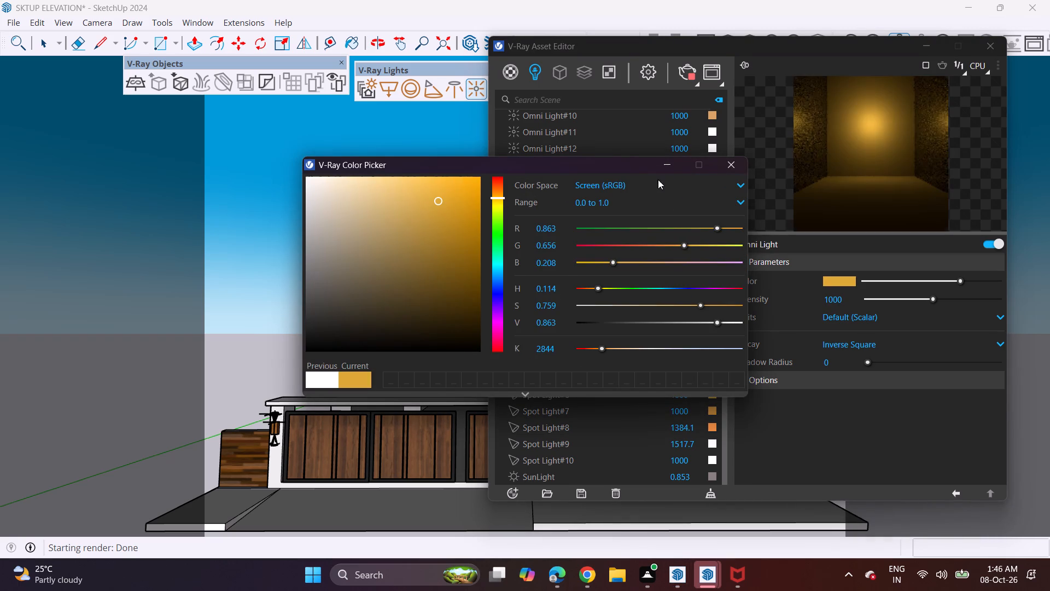
click(726, 166)
Set the colour of Omni Light#19 to warm orange with a hue of 0.102, and close the V-Ray Asset Editor.
click(712, 262)
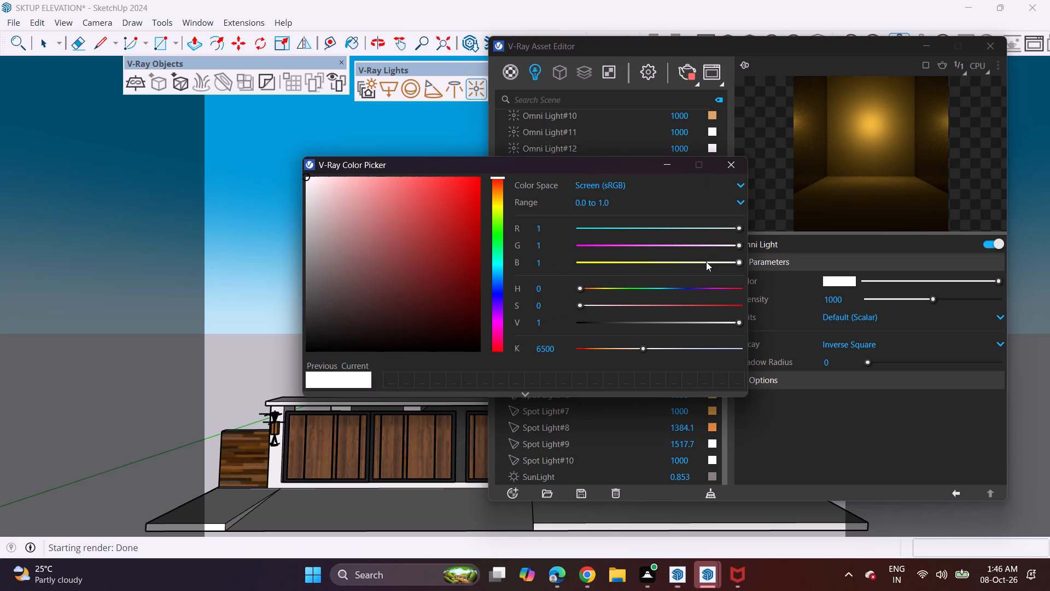
click(494, 204)
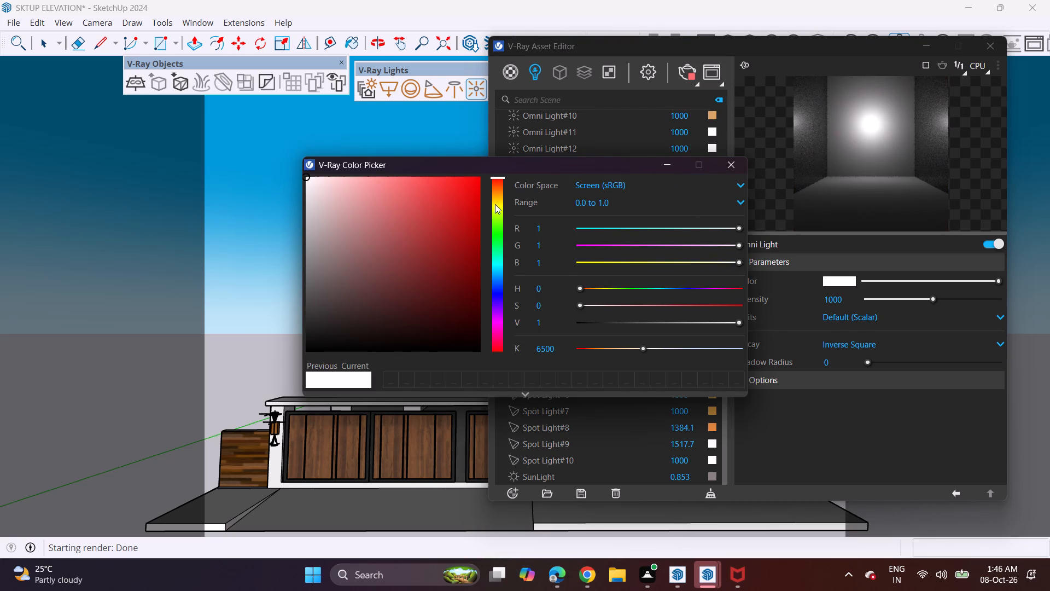
click(495, 195)
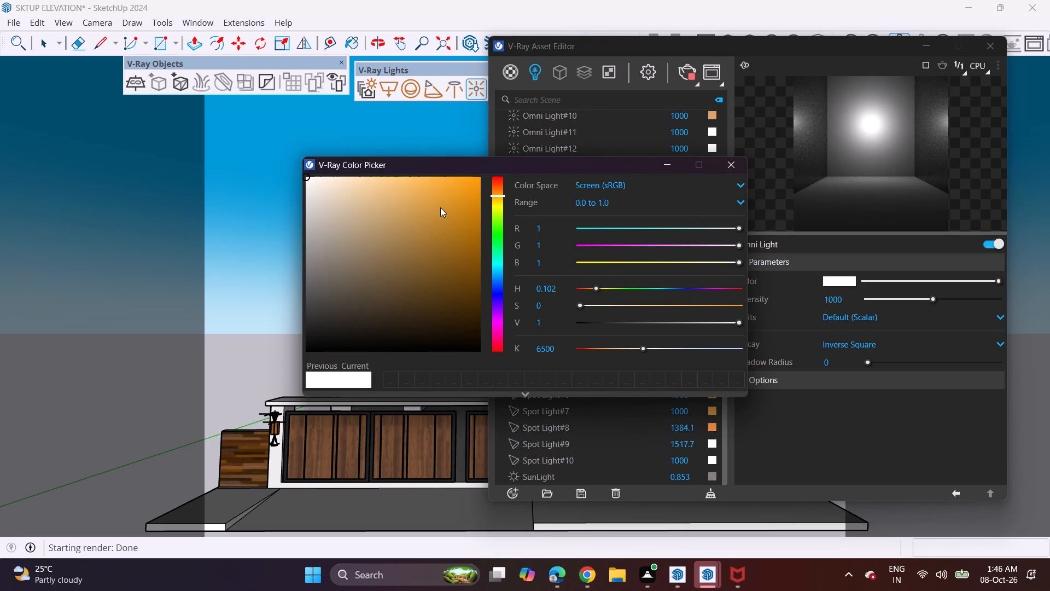
click(440, 207)
click(731, 163)
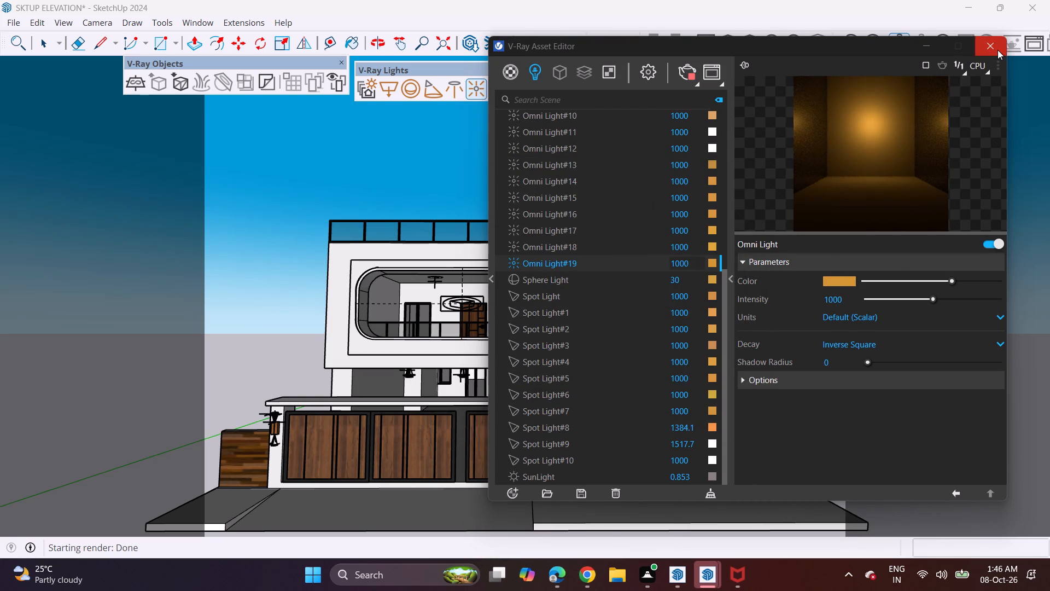
click(997, 50)
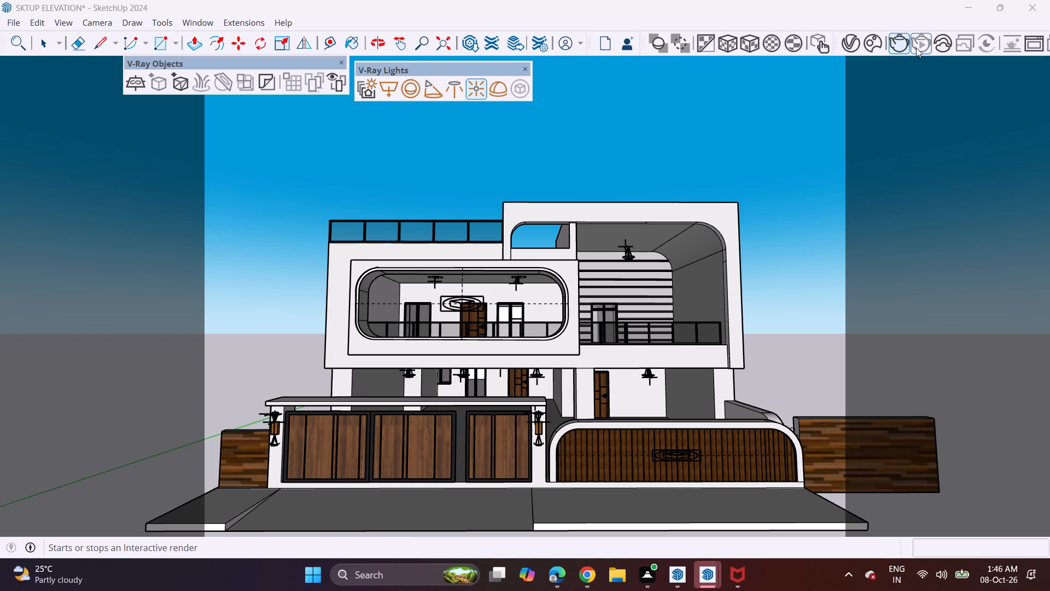
Test-render the house elevation to check the warmed omni lights, and close the frame buffer.
click(894, 49)
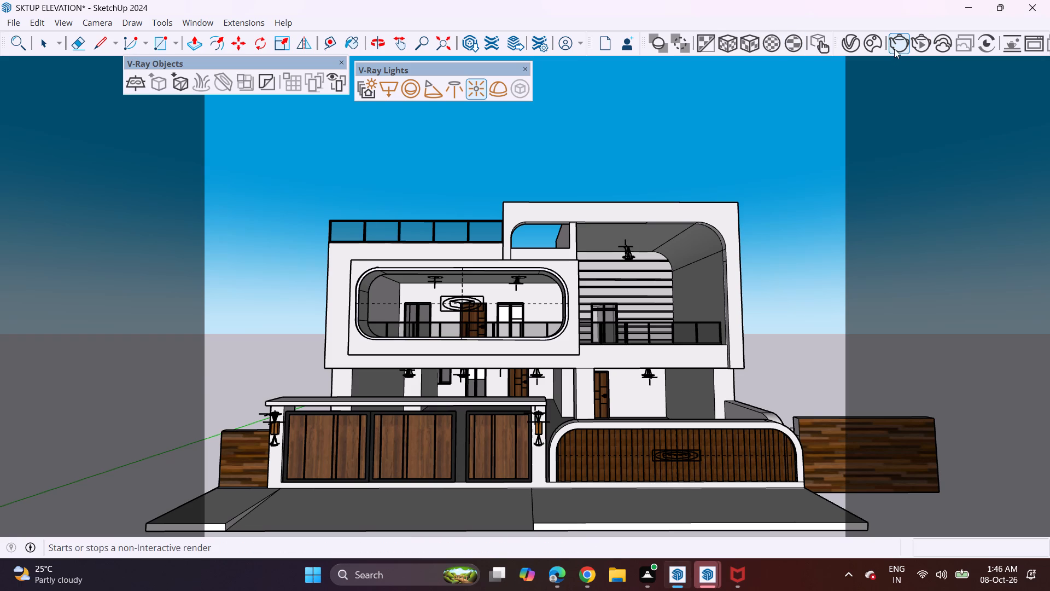
click(900, 44)
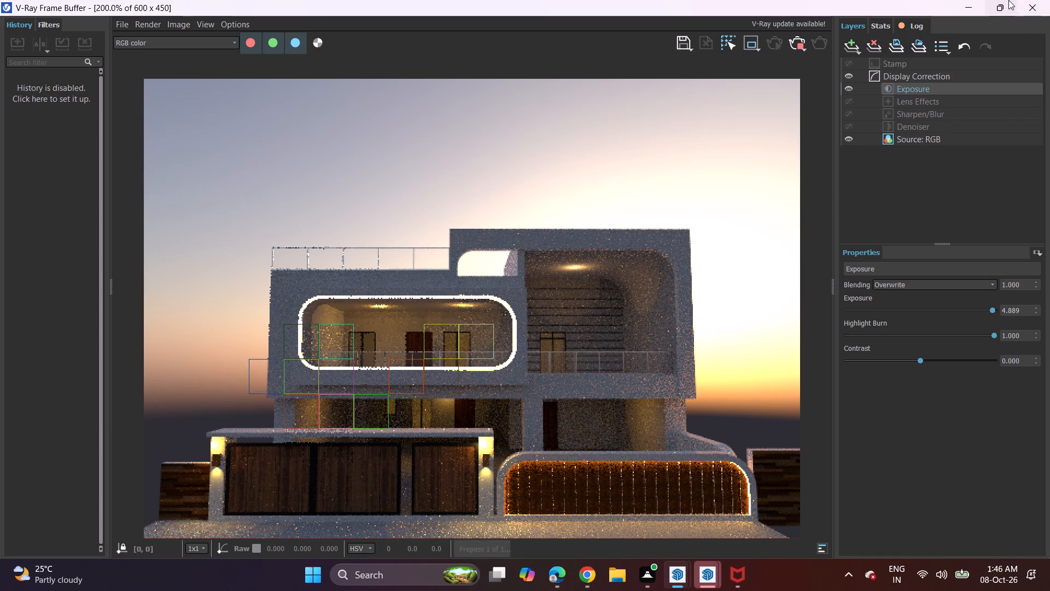
click(1024, 5)
Render the house elevation again from a slightly lower camera angle.
middle_drag(542, 406, 542, 386)
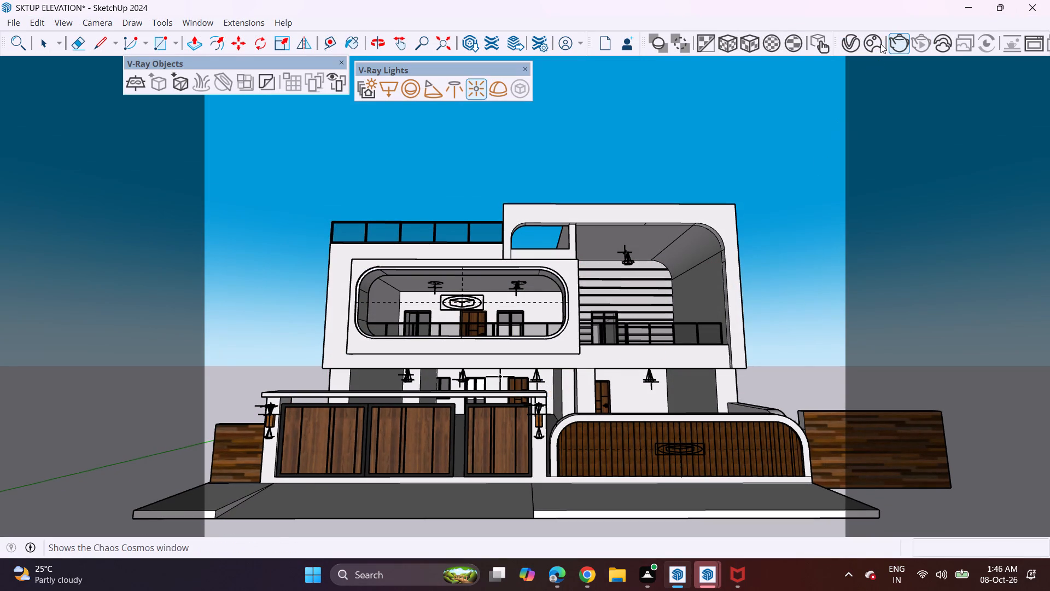
double_click(895, 50)
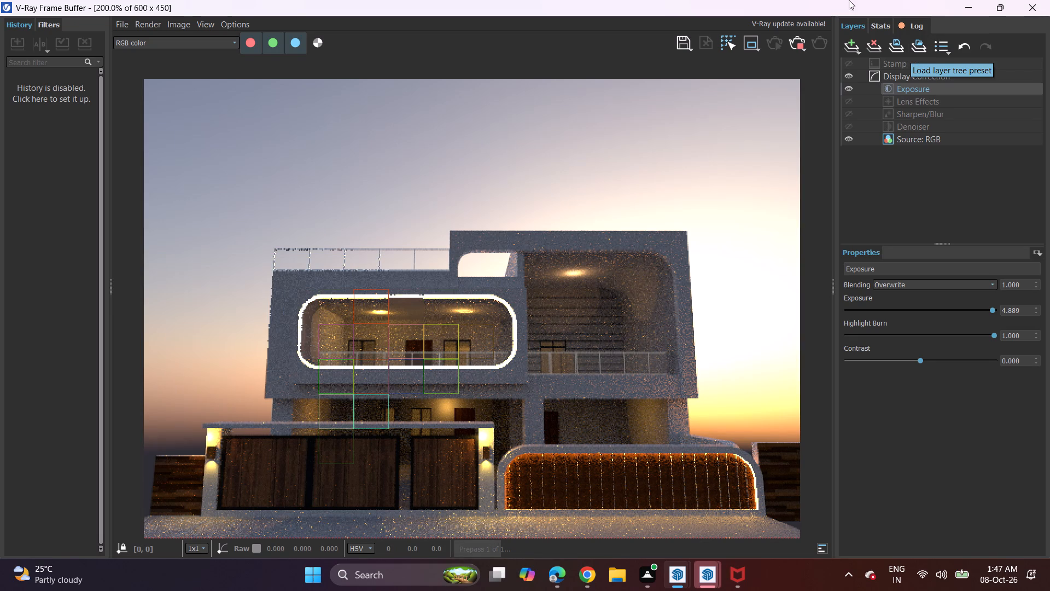
Add a second Exposure correction layer to the render, set its exposure to -0.852, and close the frame buffer.
click(855, 50)
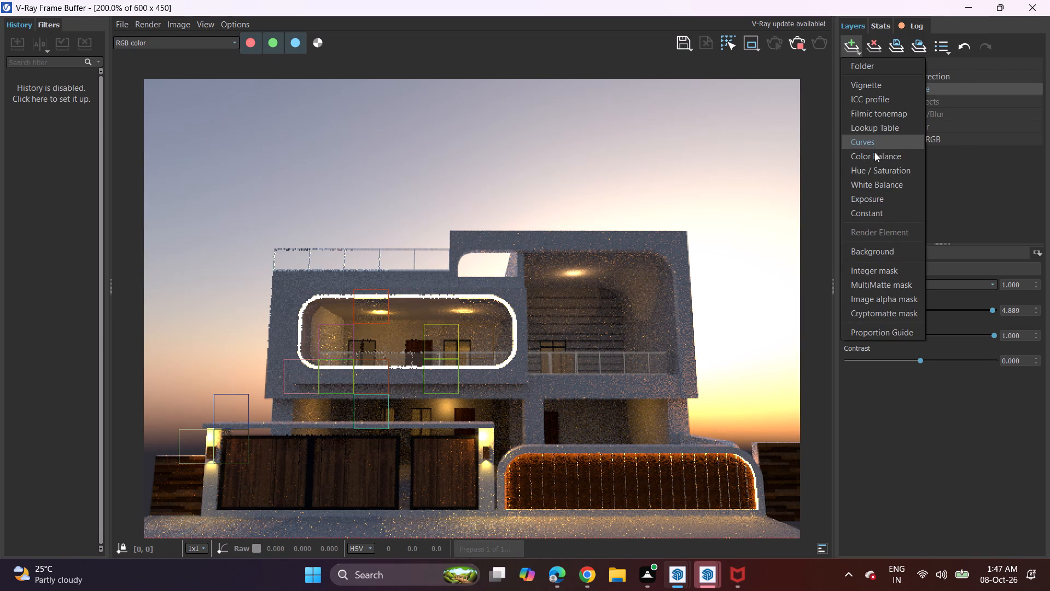
click(866, 198)
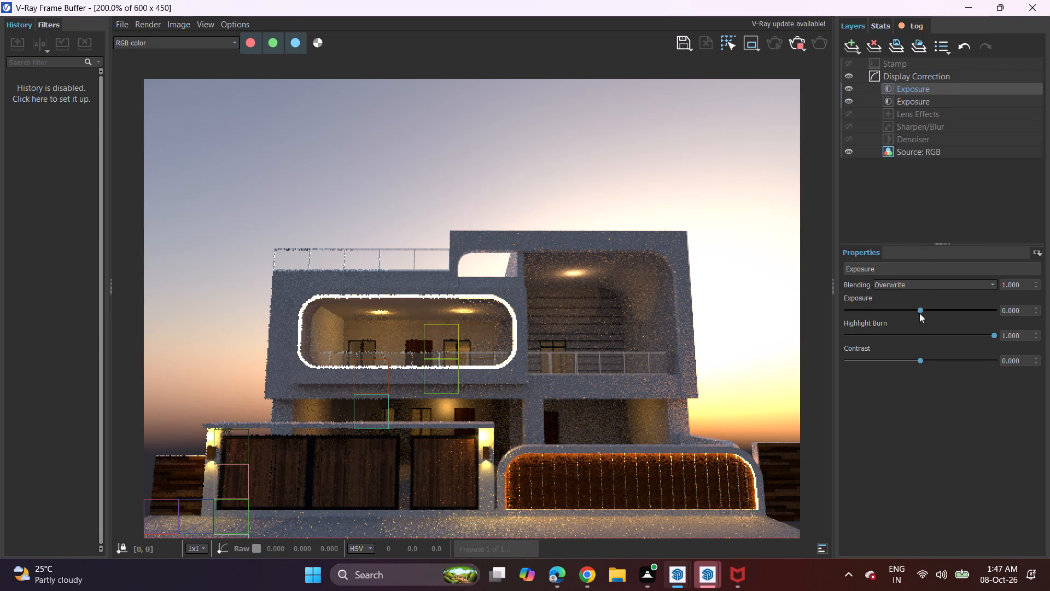
click(934, 308)
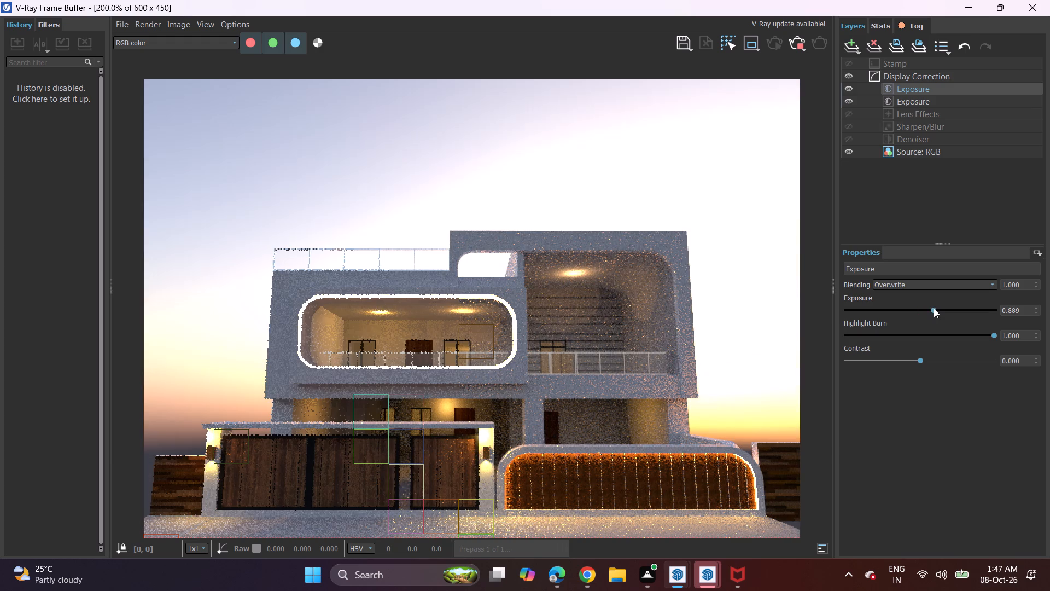
drag(934, 309, 891, 311)
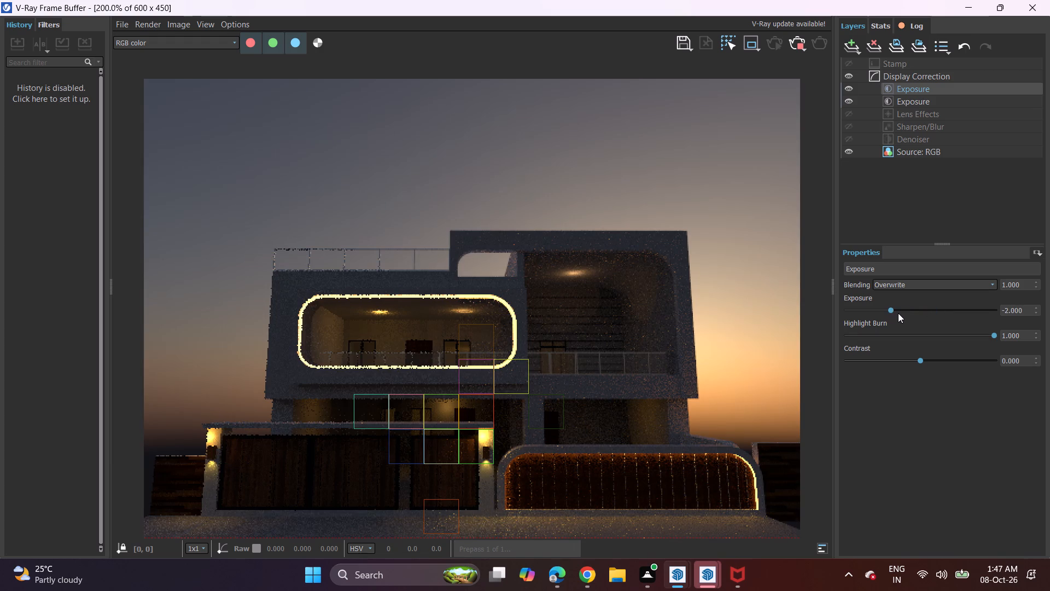
double_click(901, 311)
click(911, 308)
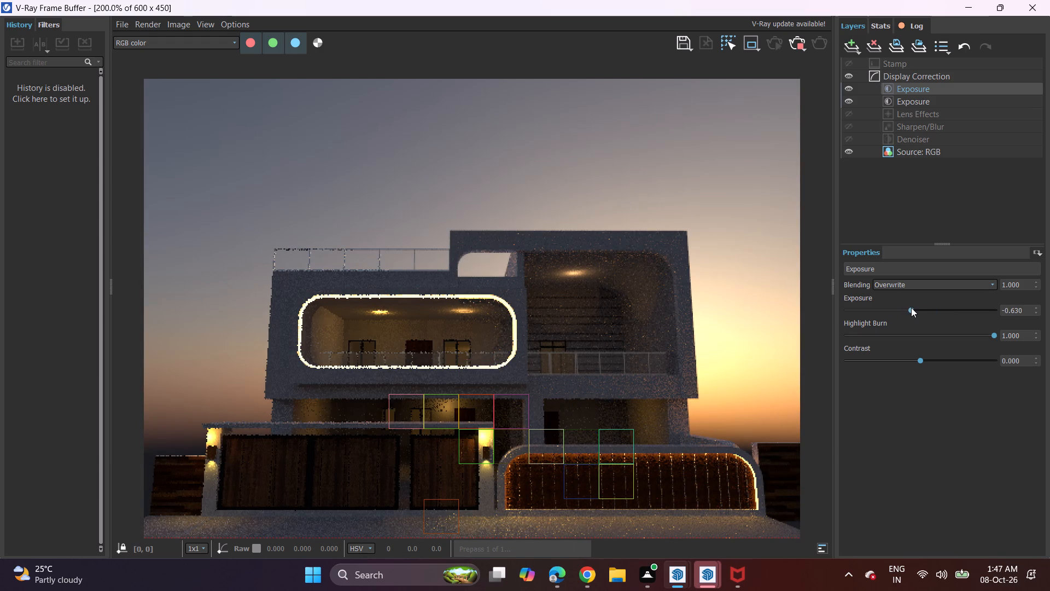
click(923, 307)
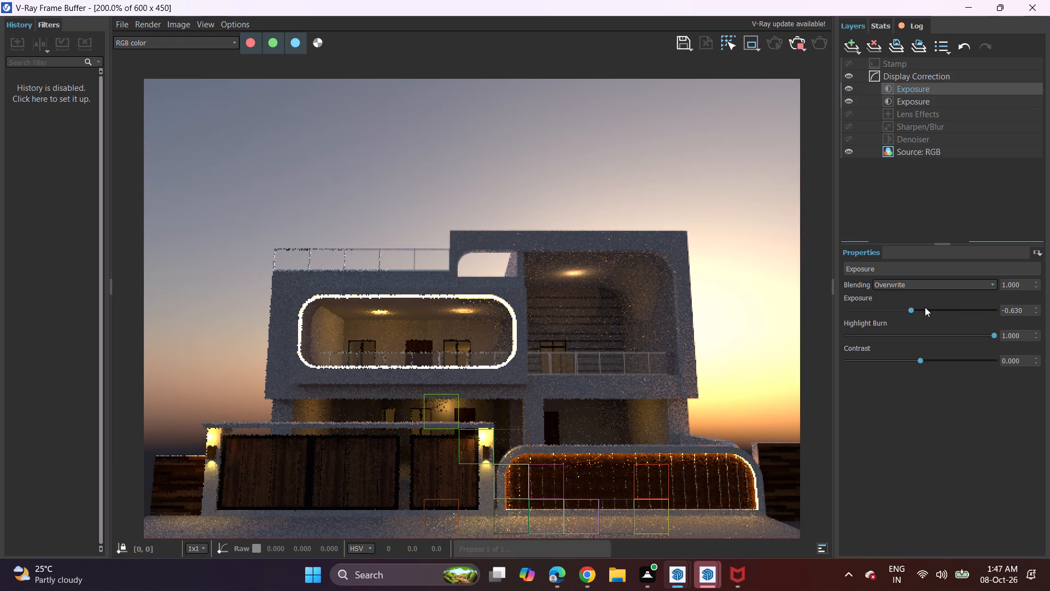
click(925, 307)
click(925, 312)
click(903, 306)
click(905, 311)
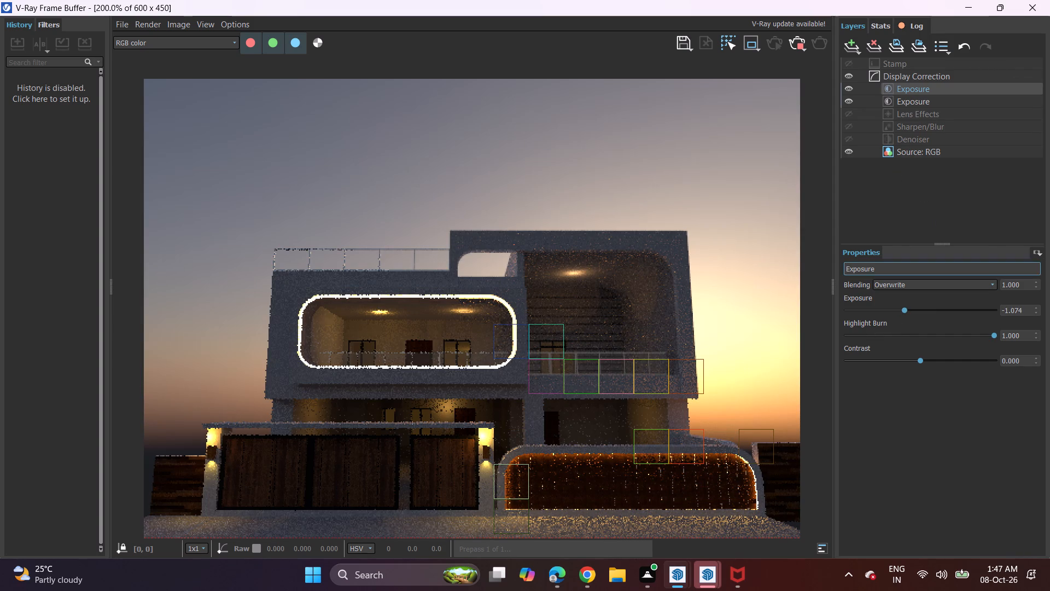
click(912, 310)
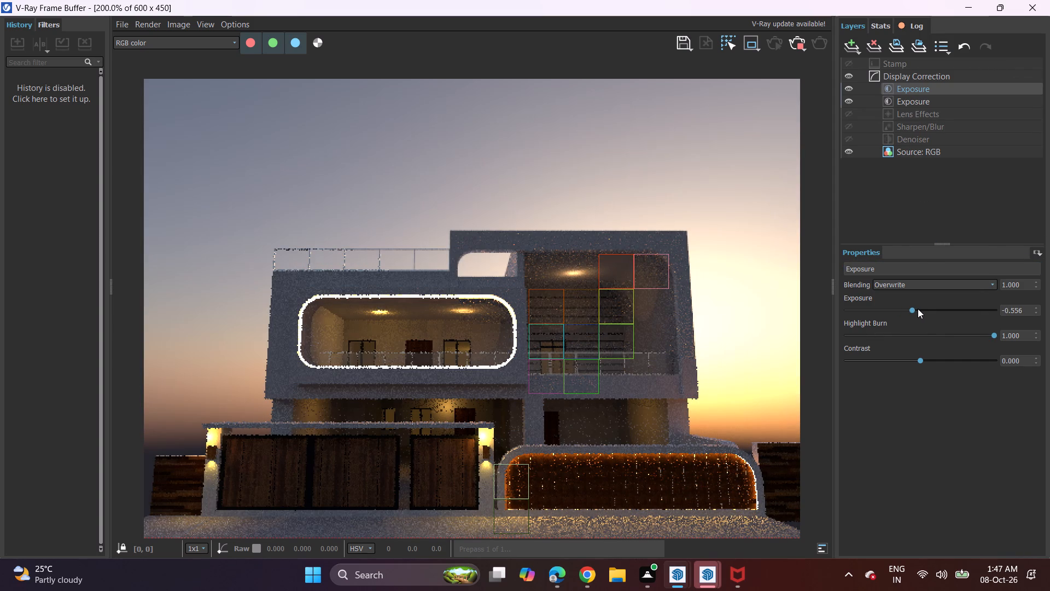
click(918, 309)
click(923, 309)
click(906, 312)
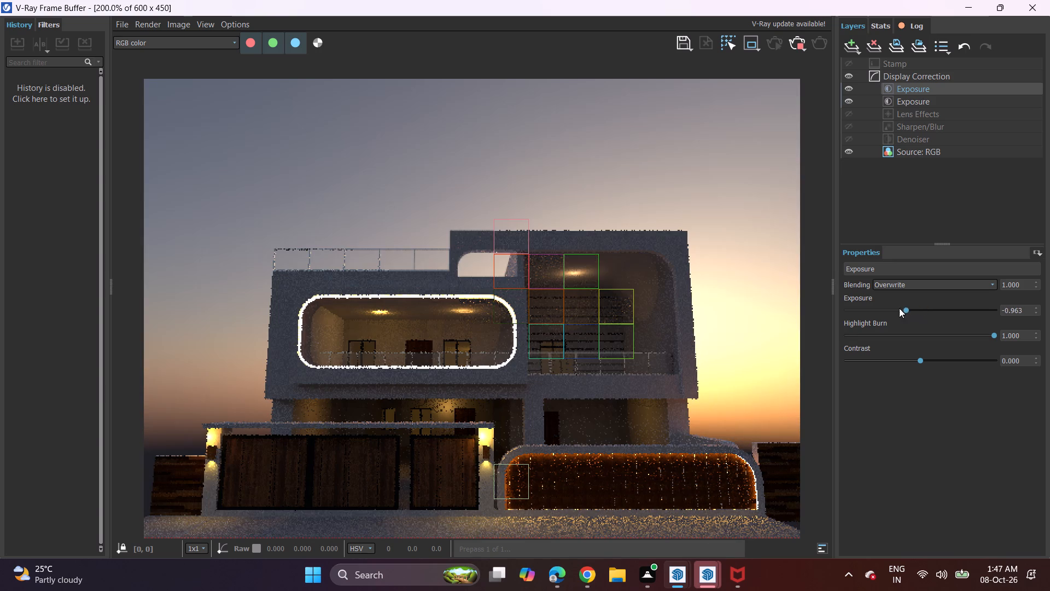
click(891, 308)
click(885, 308)
drag(885, 308, 846, 316)
drag(839, 317, 841, 317)
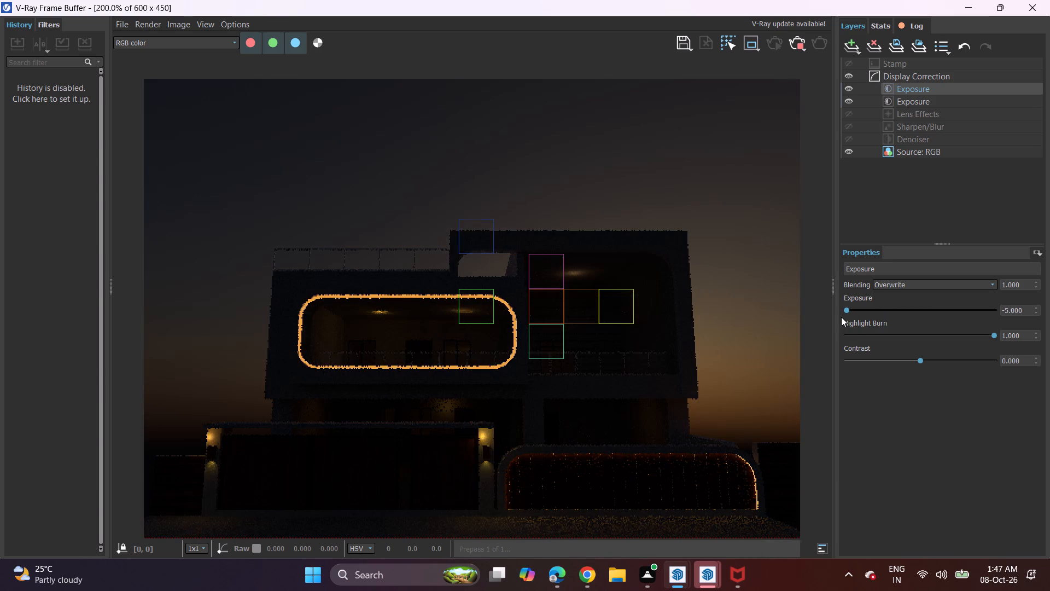
drag(841, 317, 923, 317)
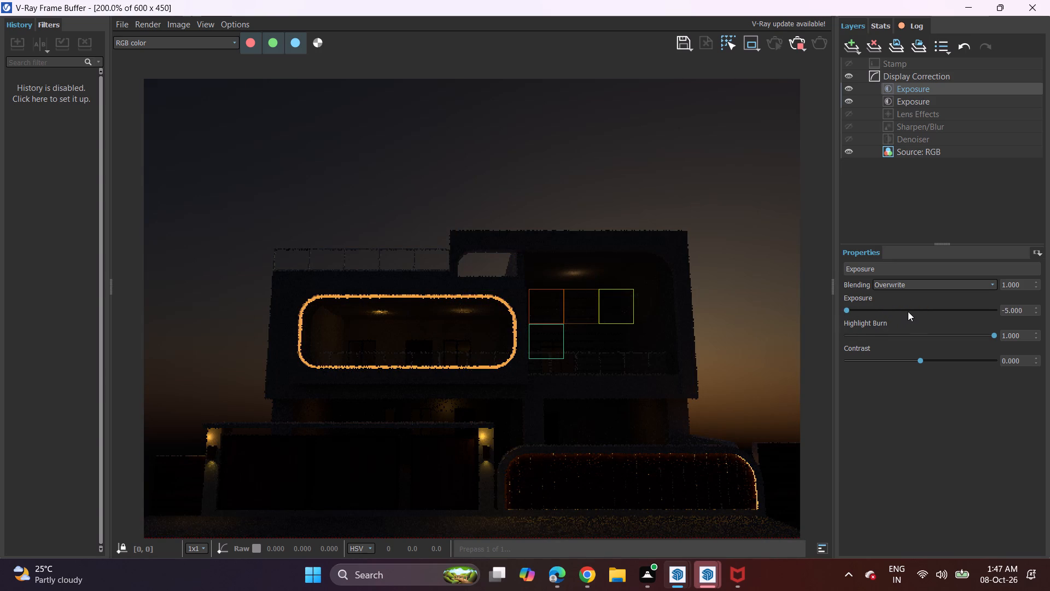
click(908, 311)
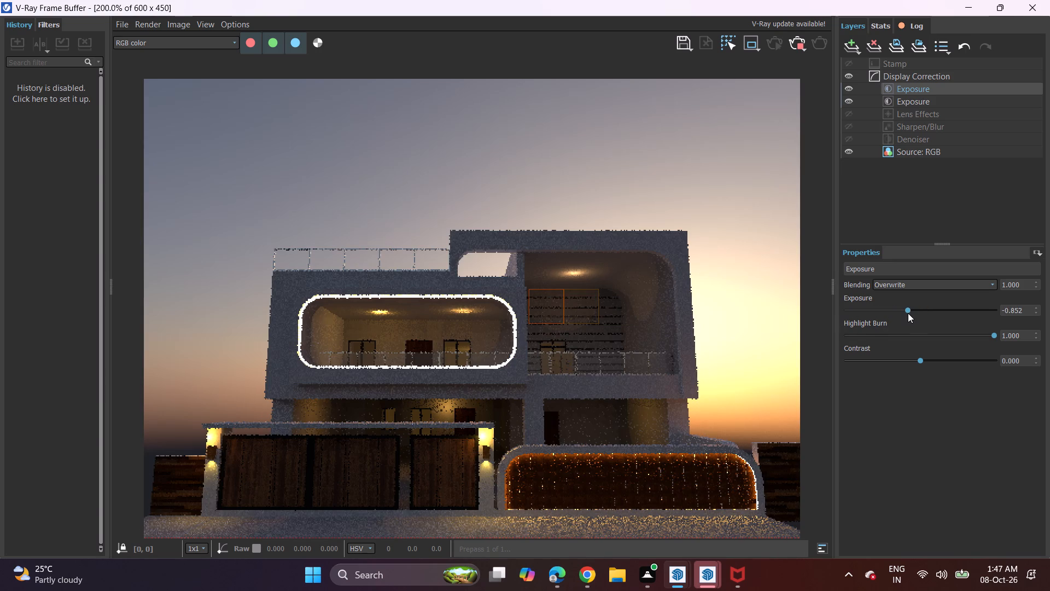
click(1024, 4)
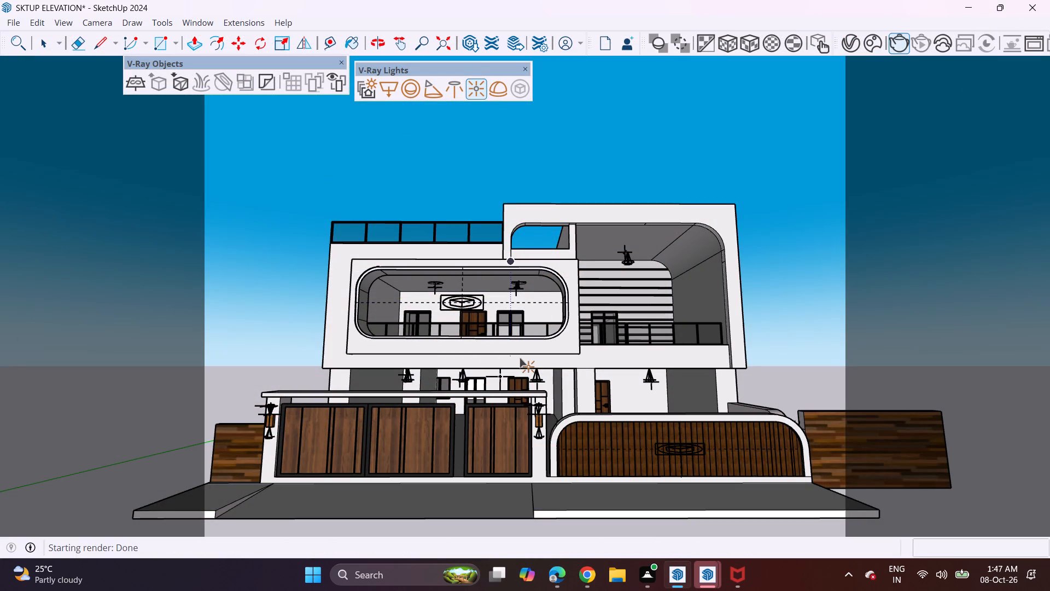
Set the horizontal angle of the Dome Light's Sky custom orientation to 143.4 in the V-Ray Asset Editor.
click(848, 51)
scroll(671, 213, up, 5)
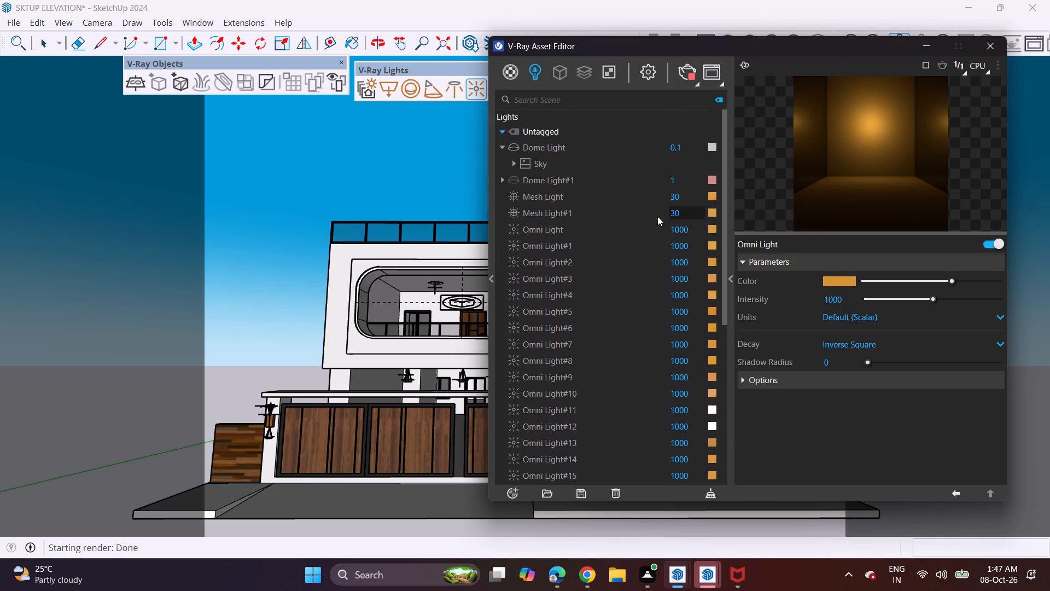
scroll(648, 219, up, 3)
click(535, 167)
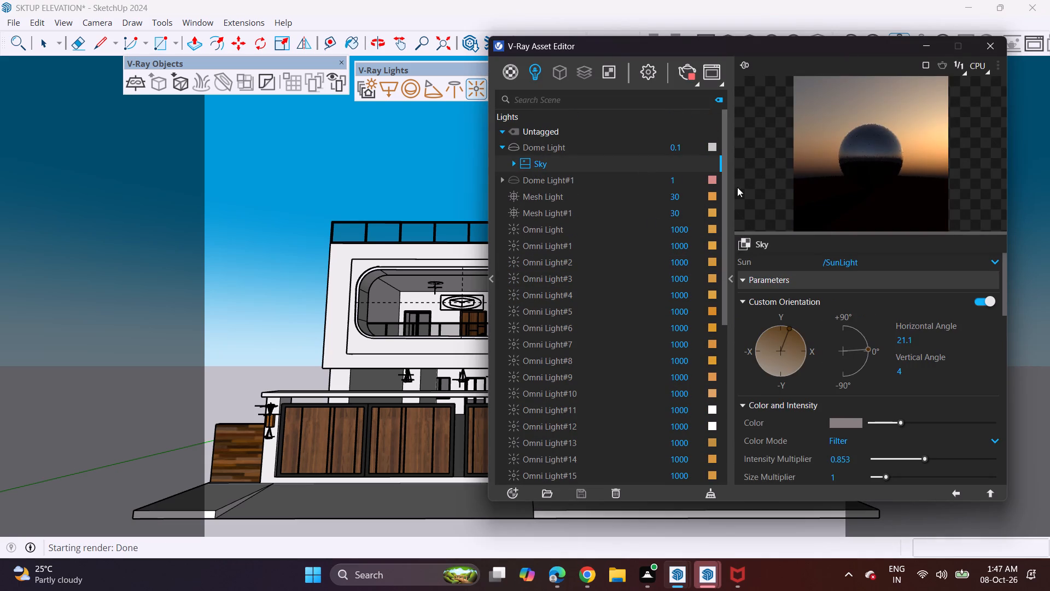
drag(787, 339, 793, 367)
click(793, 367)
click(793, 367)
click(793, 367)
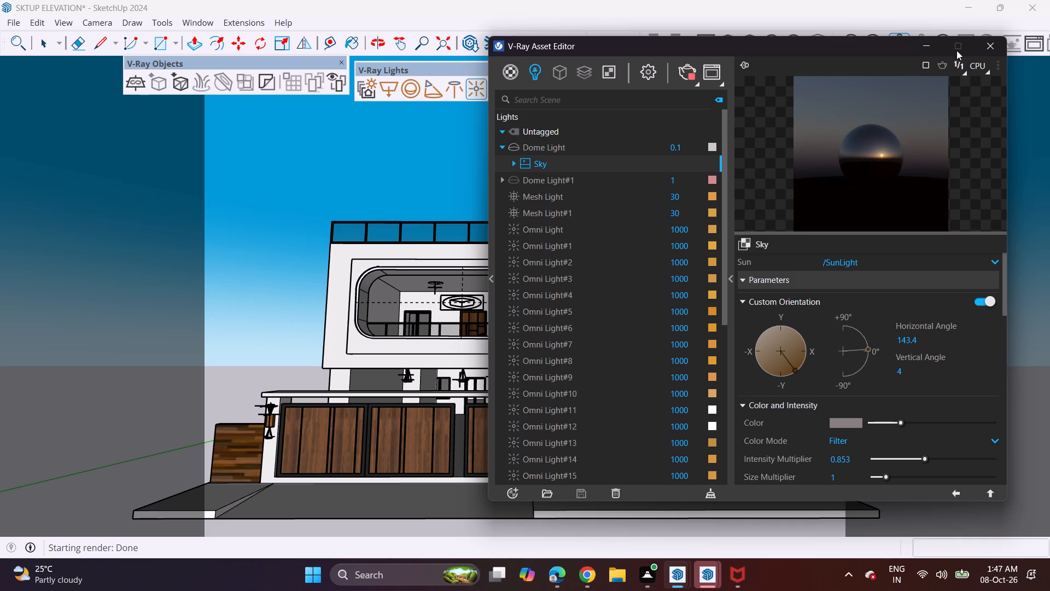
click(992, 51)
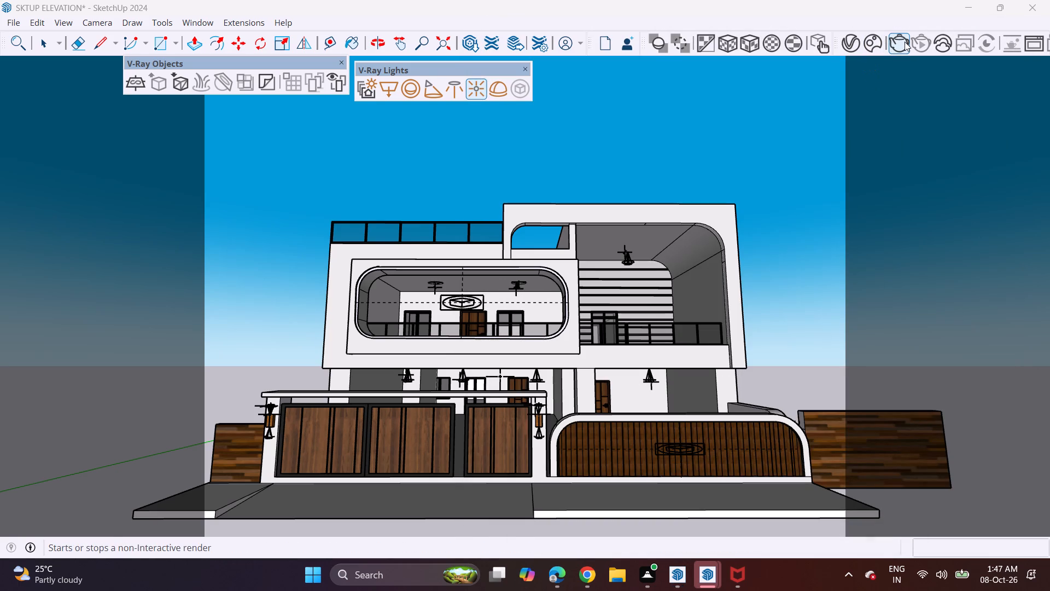
Test-render the elevation with the rotated sun direction, and close the frame buffer.
double_click(904, 42)
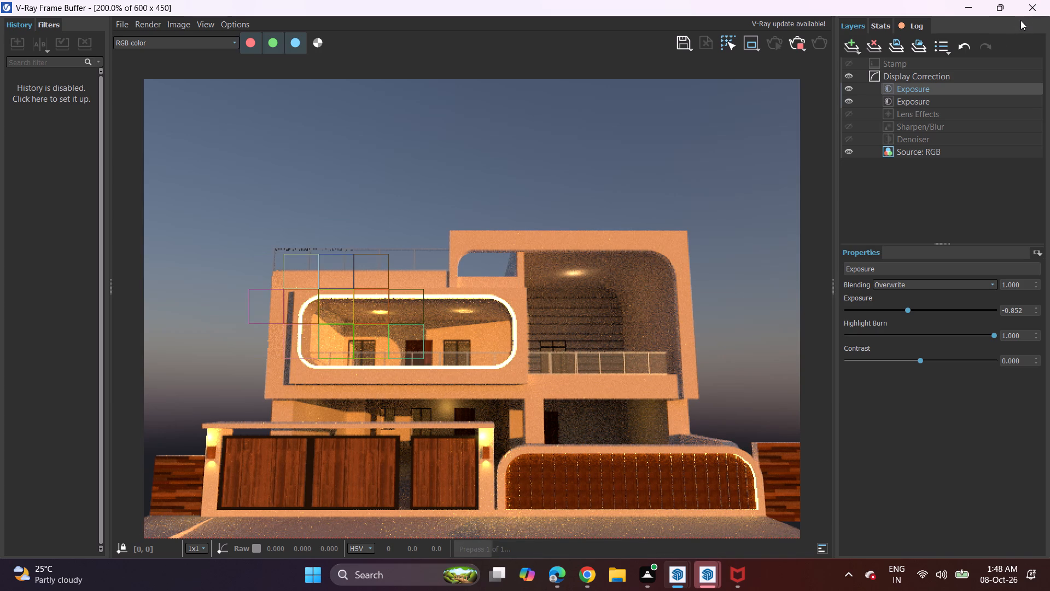
click(1024, 5)
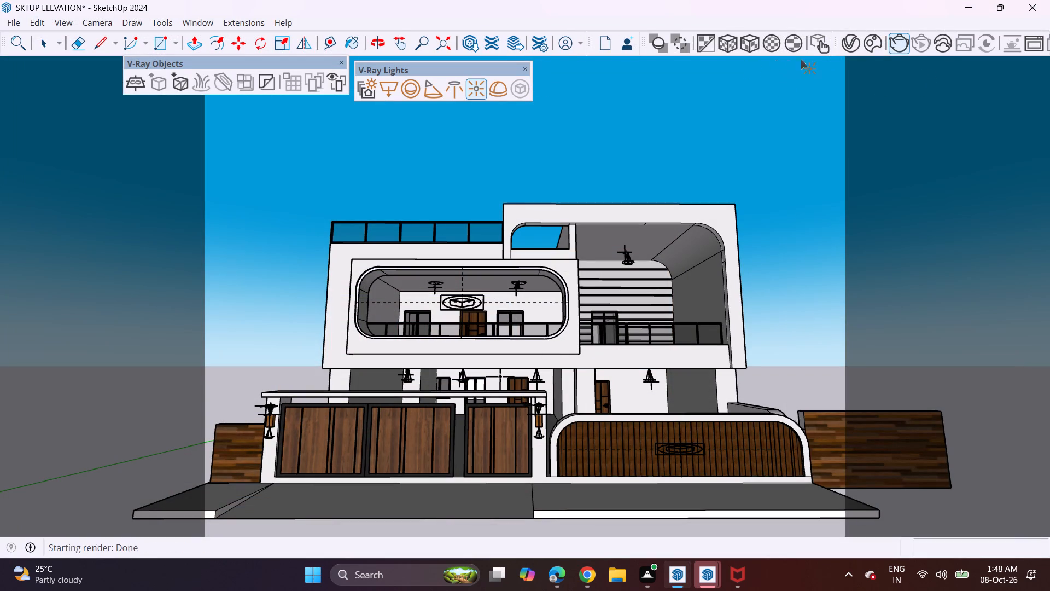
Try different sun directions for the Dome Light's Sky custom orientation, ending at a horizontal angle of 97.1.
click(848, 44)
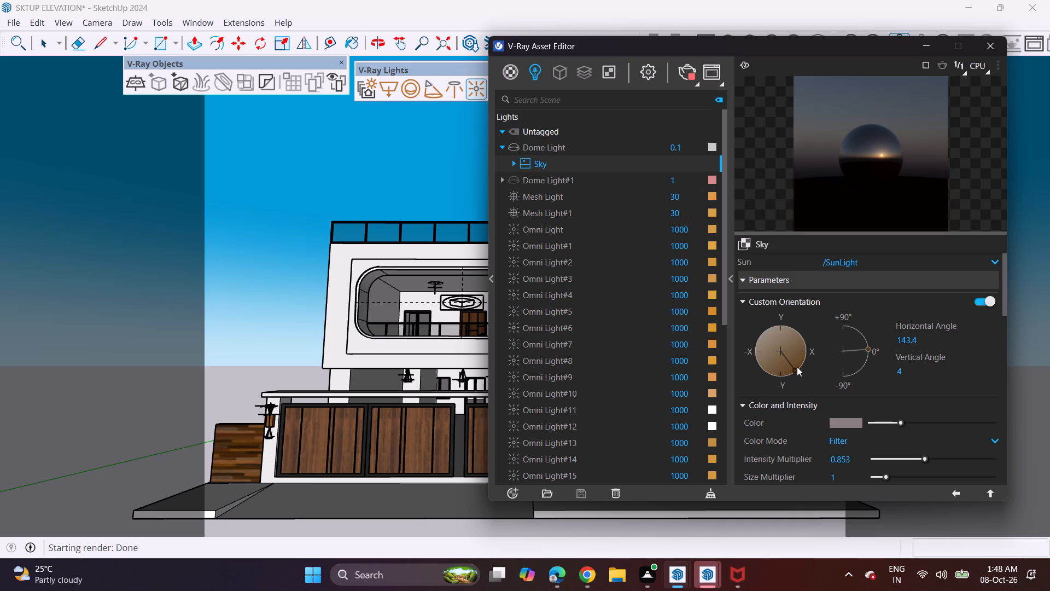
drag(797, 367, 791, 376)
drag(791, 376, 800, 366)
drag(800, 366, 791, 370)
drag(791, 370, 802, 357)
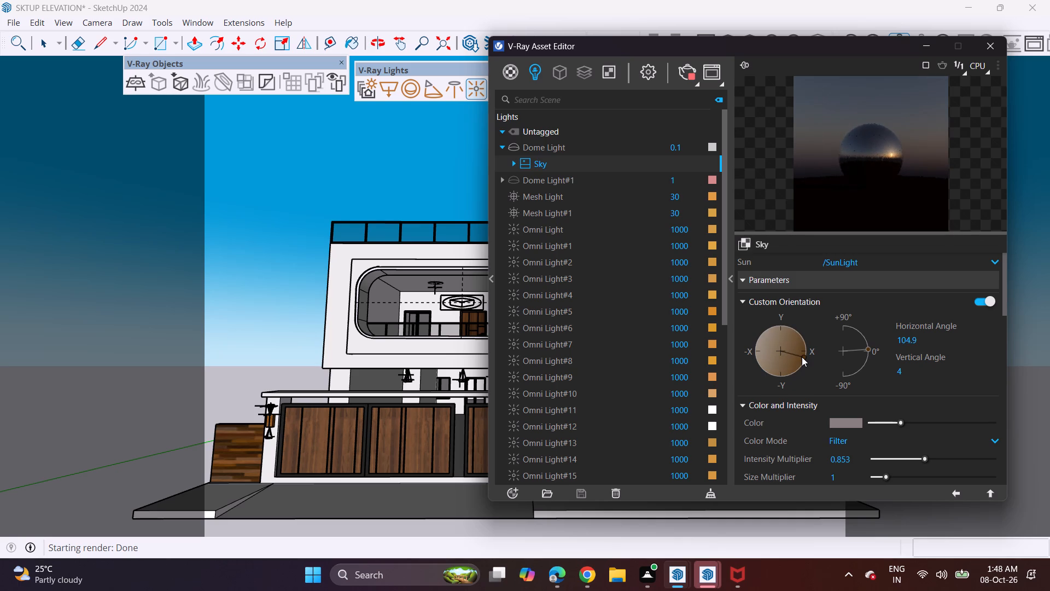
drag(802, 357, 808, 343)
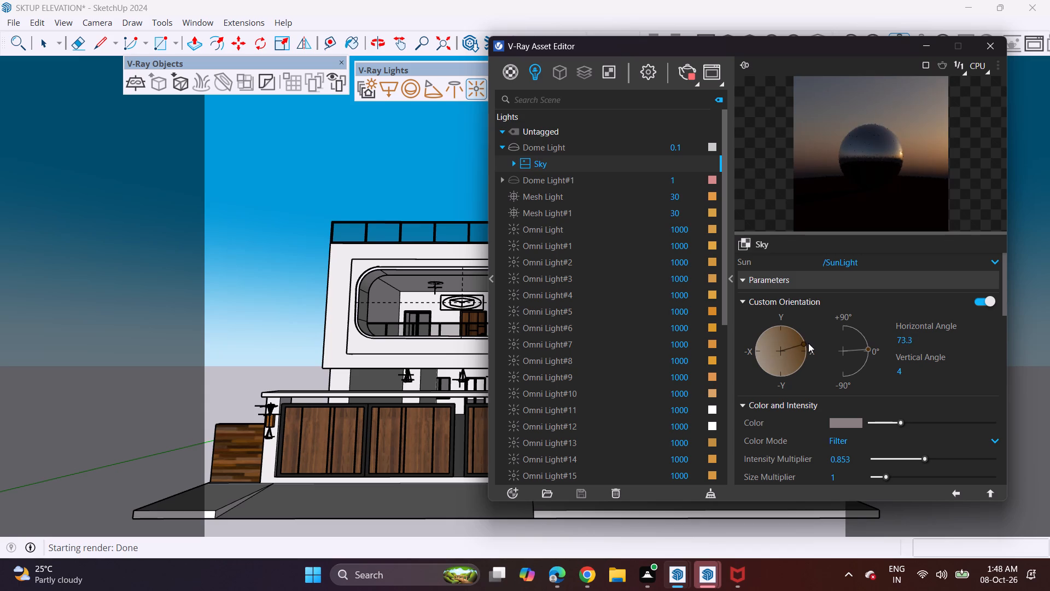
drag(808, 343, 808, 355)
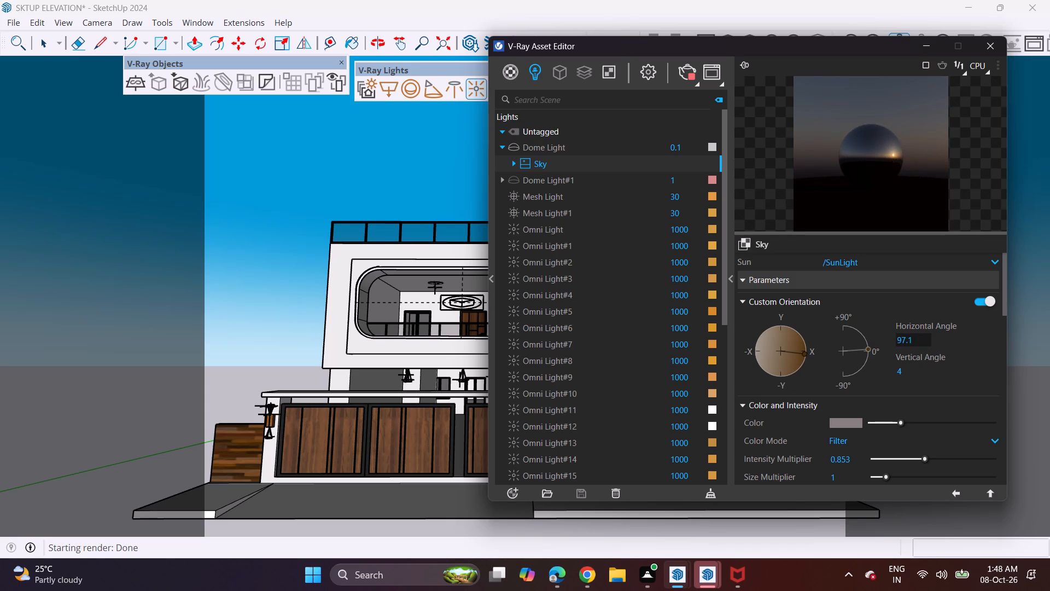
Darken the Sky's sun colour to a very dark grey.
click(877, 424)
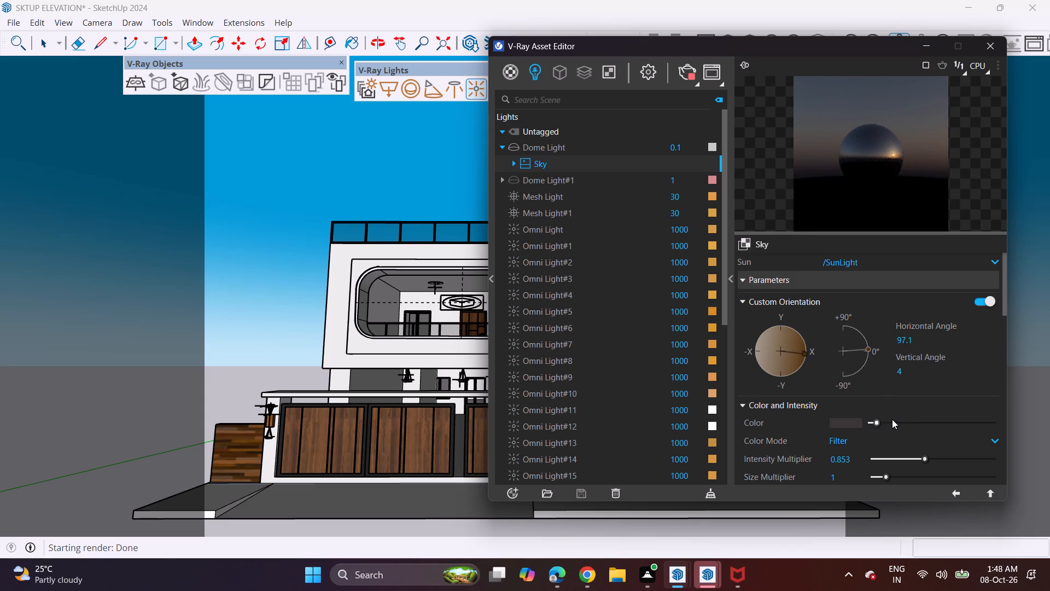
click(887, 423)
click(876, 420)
Open the SunLight's settings, lighten its colour slightly, set its horizontal angle to 126.1, and close the Asset Editor.
click(561, 183)
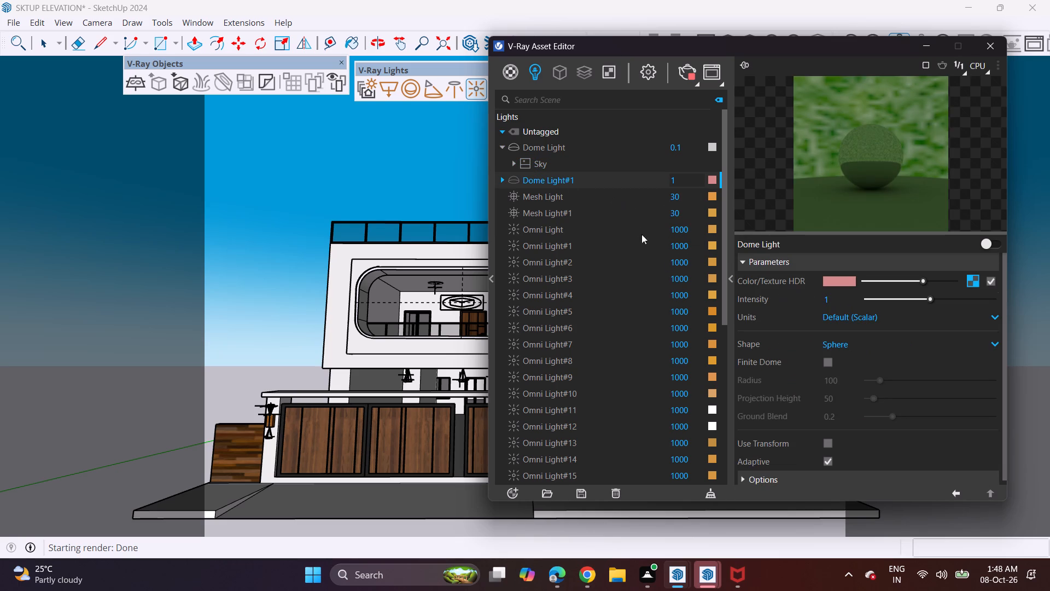
scroll(592, 232, down, 12)
scroll(555, 308, down, 2)
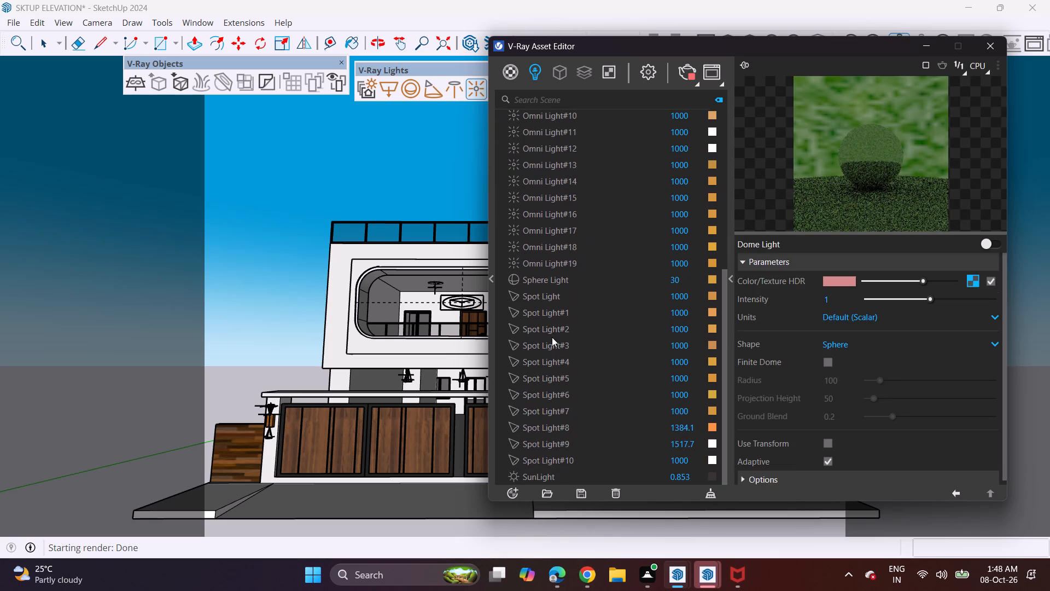
scroll(552, 337, down, 2)
click(548, 473)
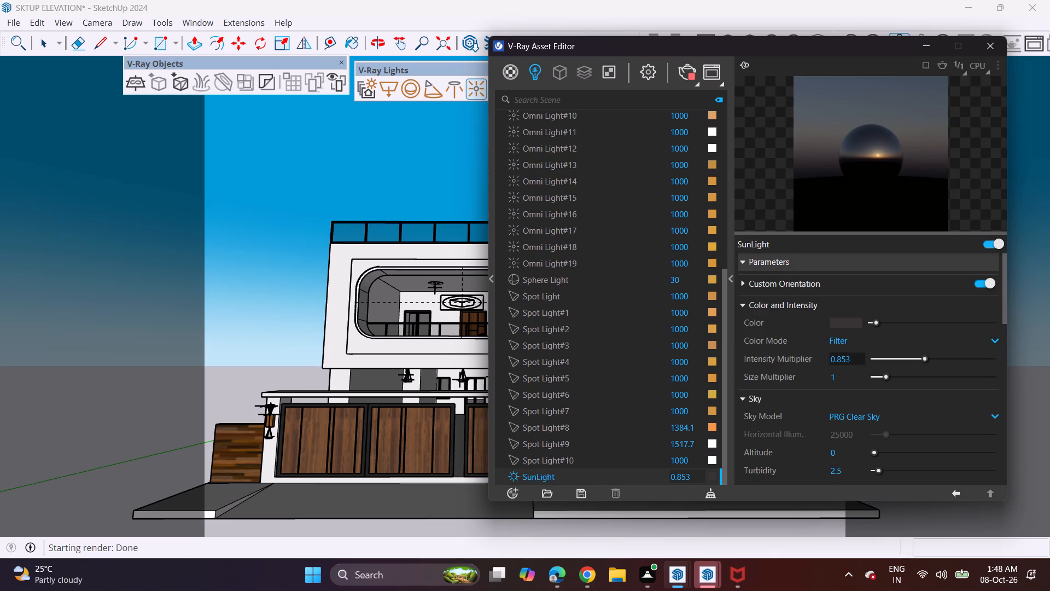
double_click(884, 323)
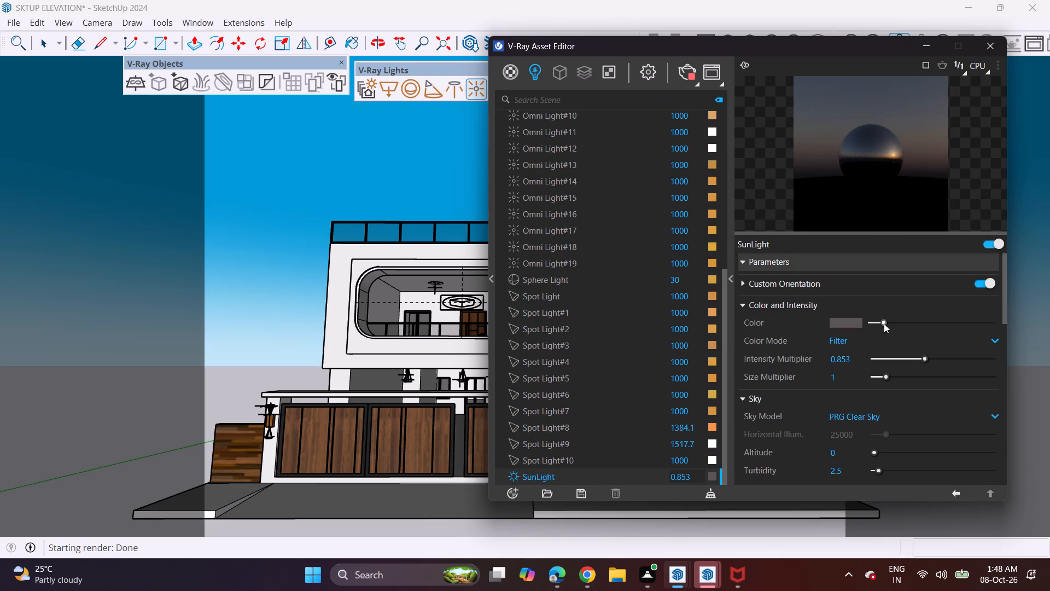
click(746, 285)
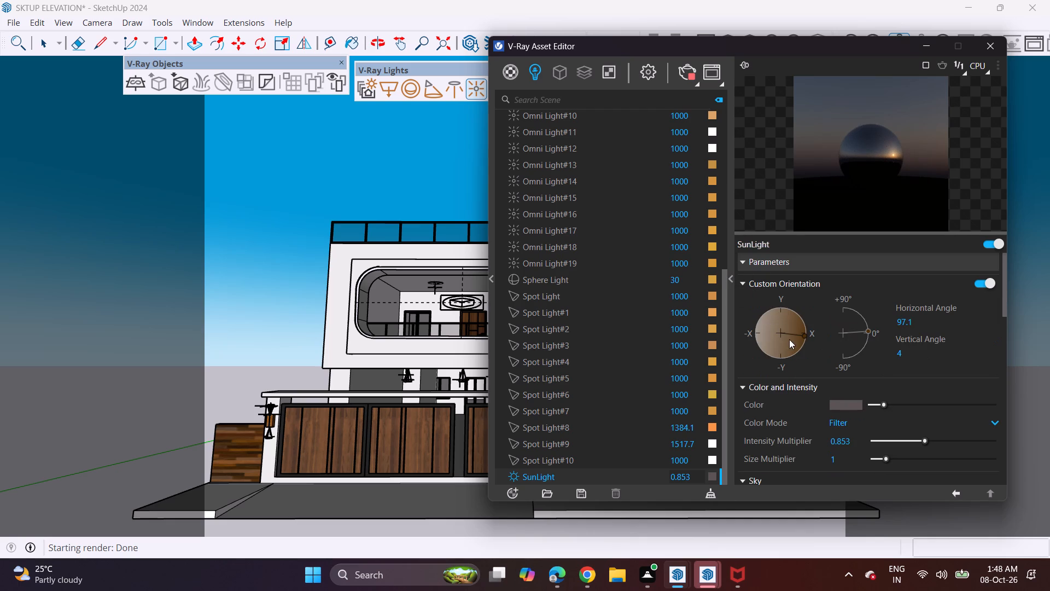
drag(802, 337, 797, 352)
click(797, 352)
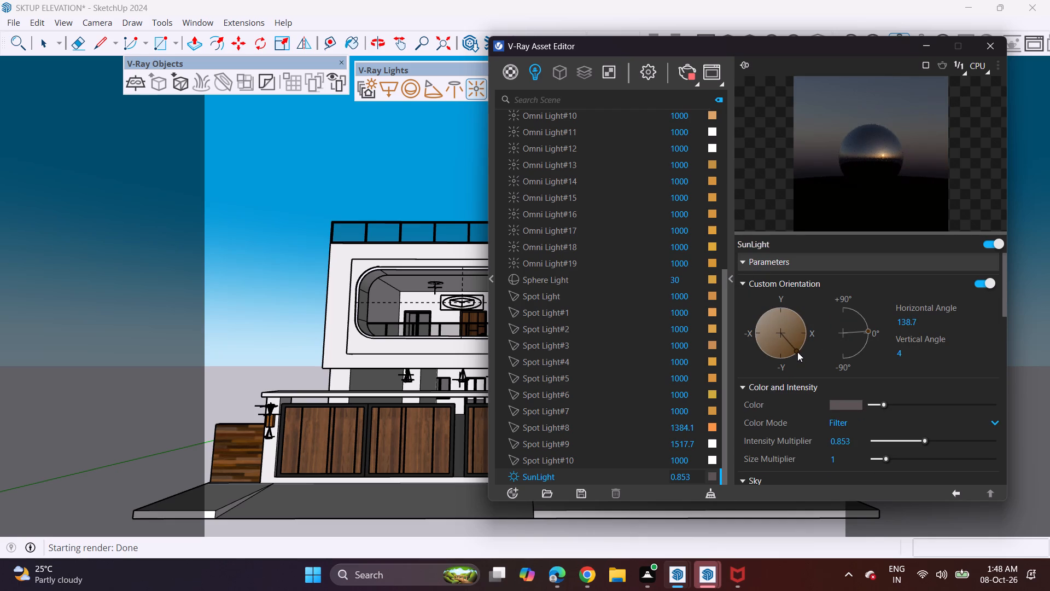
click(797, 352)
click(801, 346)
click(990, 43)
Test-render the elevation, set the upper Exposure layer to -1.556, and close the frame buffer.
double_click(902, 44)
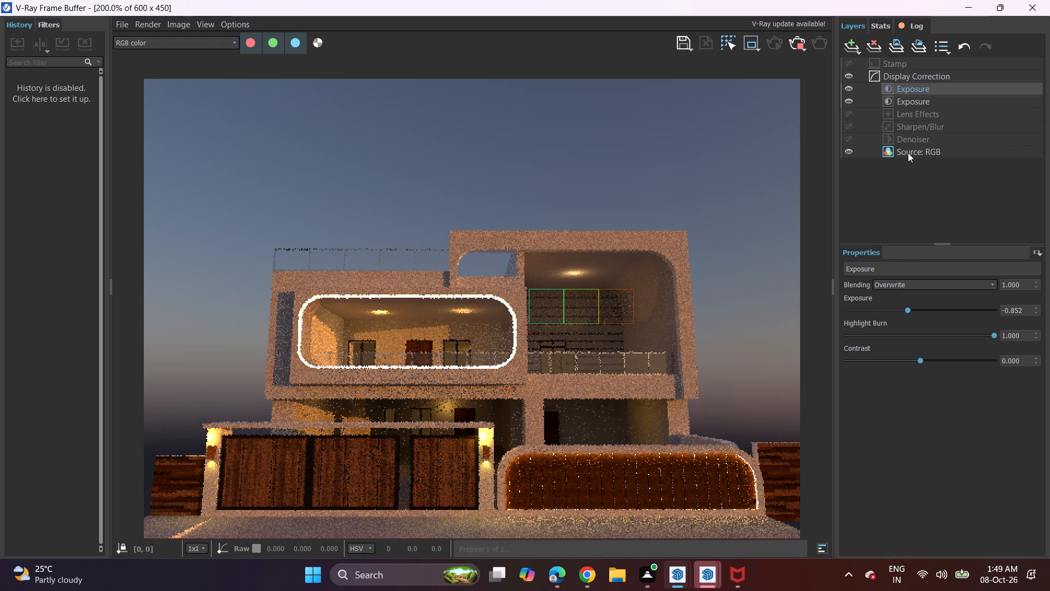
click(897, 310)
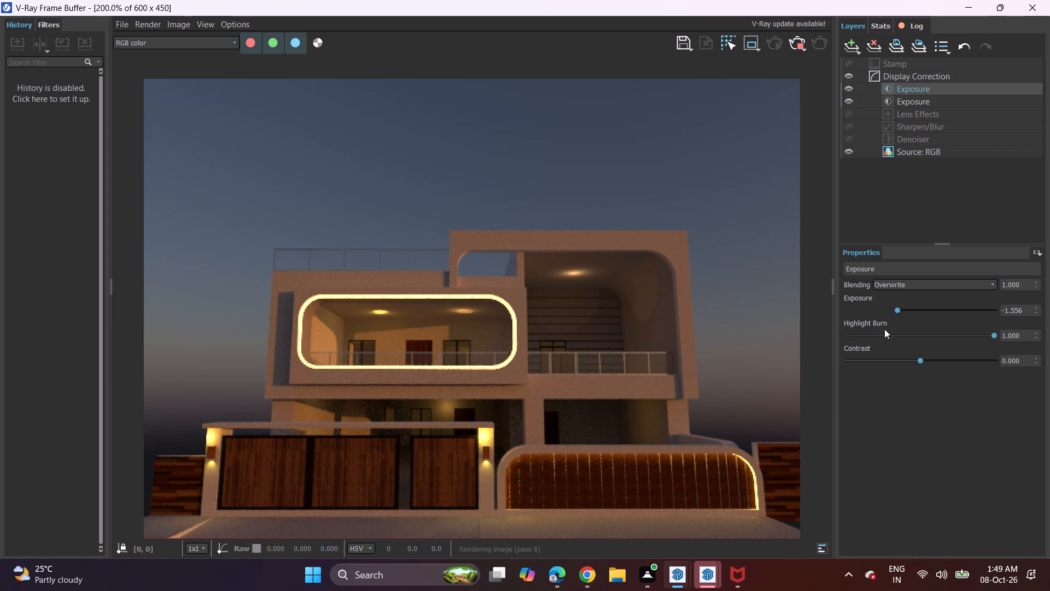
click(1049, 0)
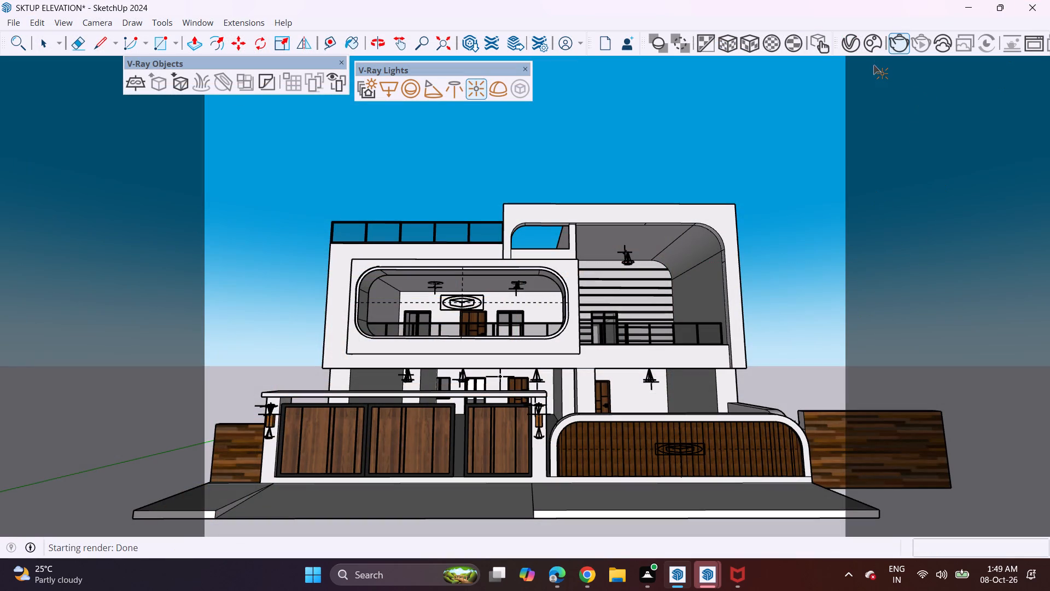
Set the SunLight's colour to a muted red of R 0.534, G 0.361, B 0.361 in the V-Ray Color Picker.
click(854, 47)
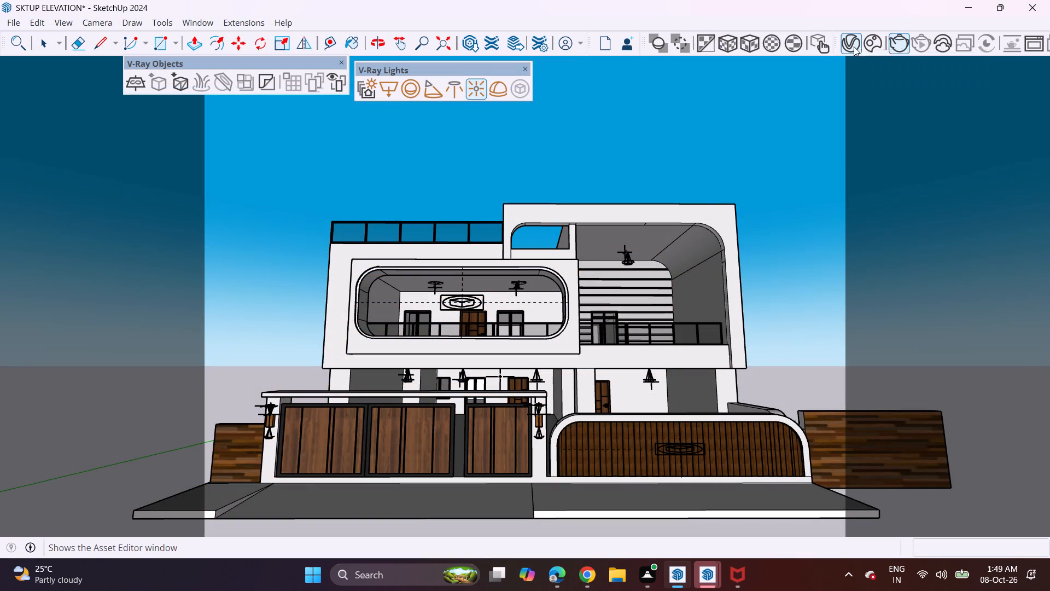
scroll(598, 493, down, 2)
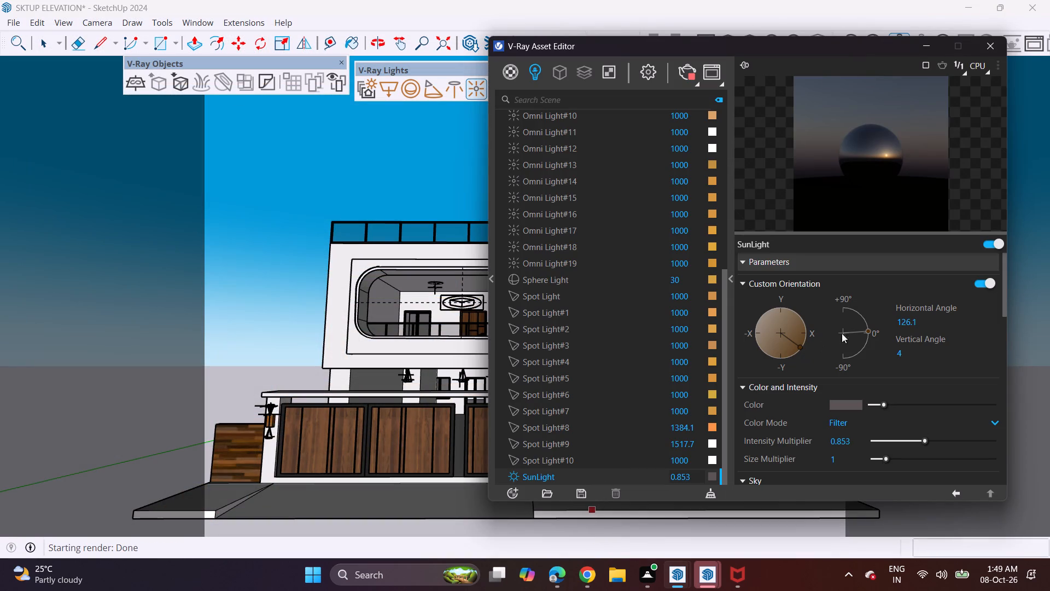
click(907, 403)
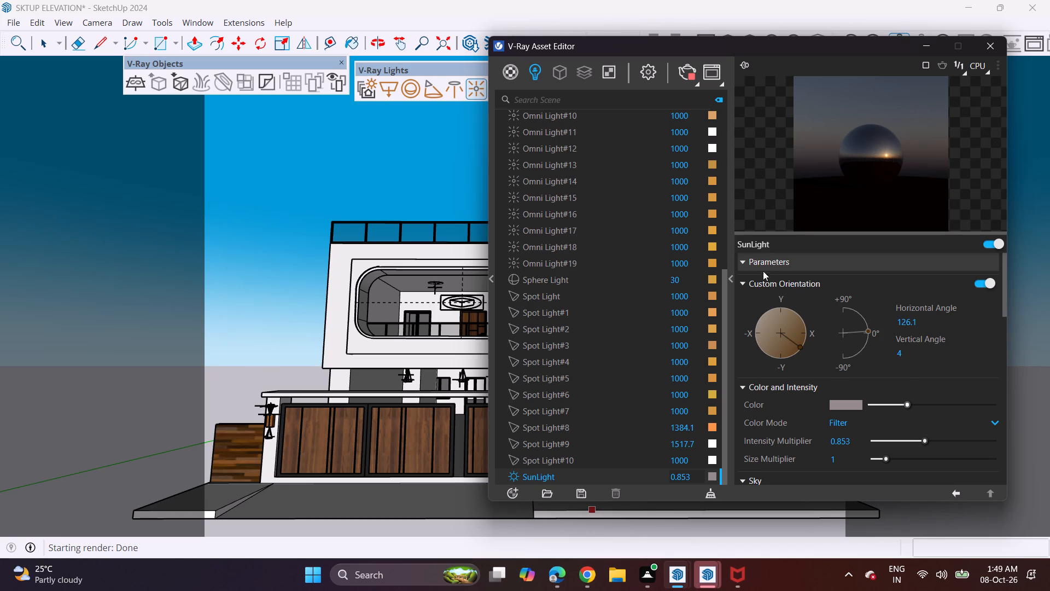
click(838, 405)
click(345, 272)
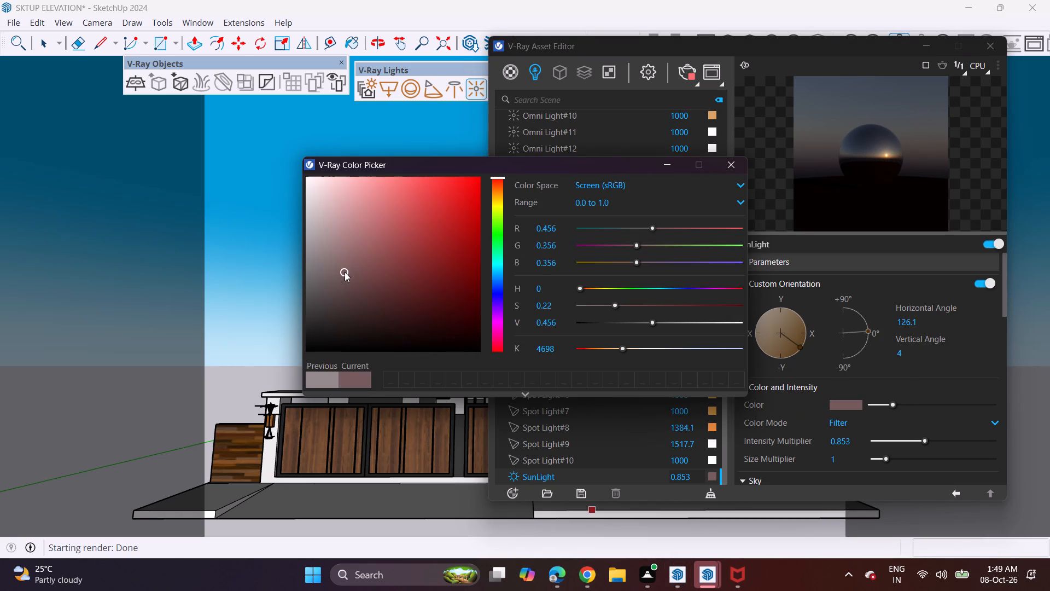
drag(345, 252, 356, 232)
drag(356, 232, 363, 259)
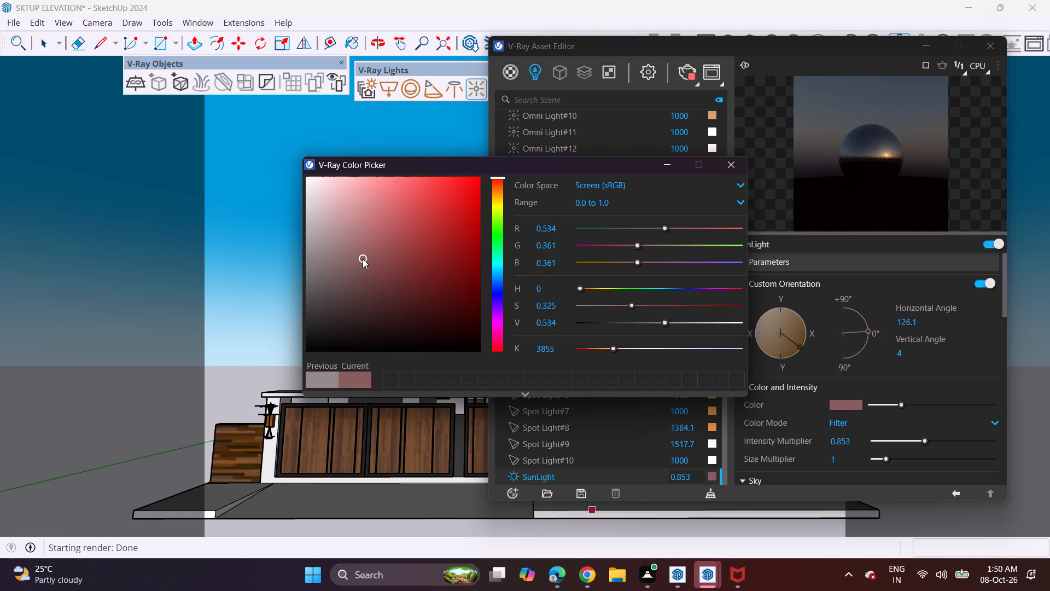
click(274, 228)
click(728, 165)
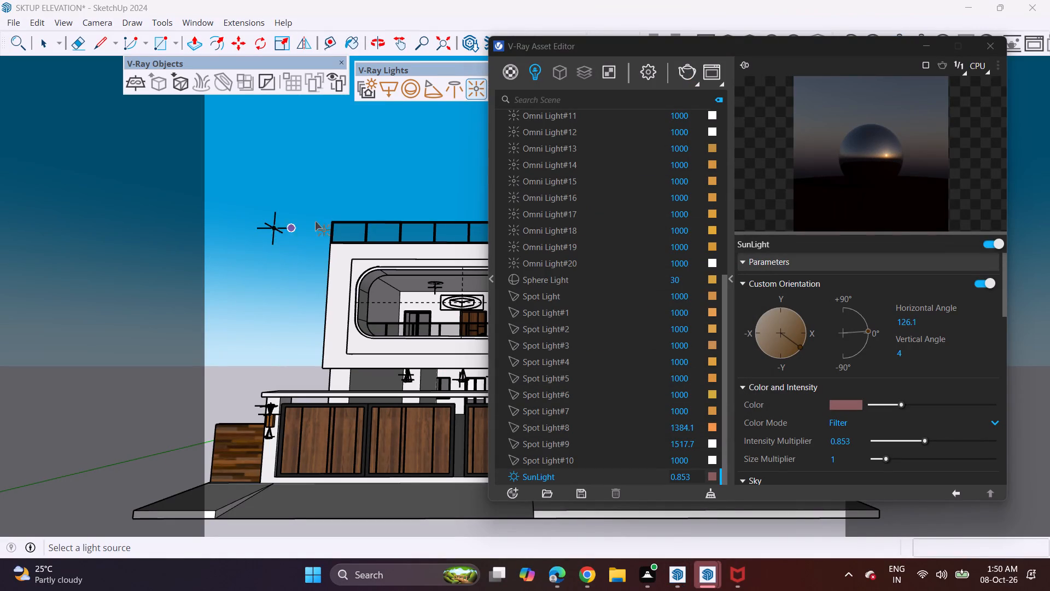
Leave the omni light tool and delete the stray omni light in the sky beside the roof railing.
key(Escape)
double_click(48, 49)
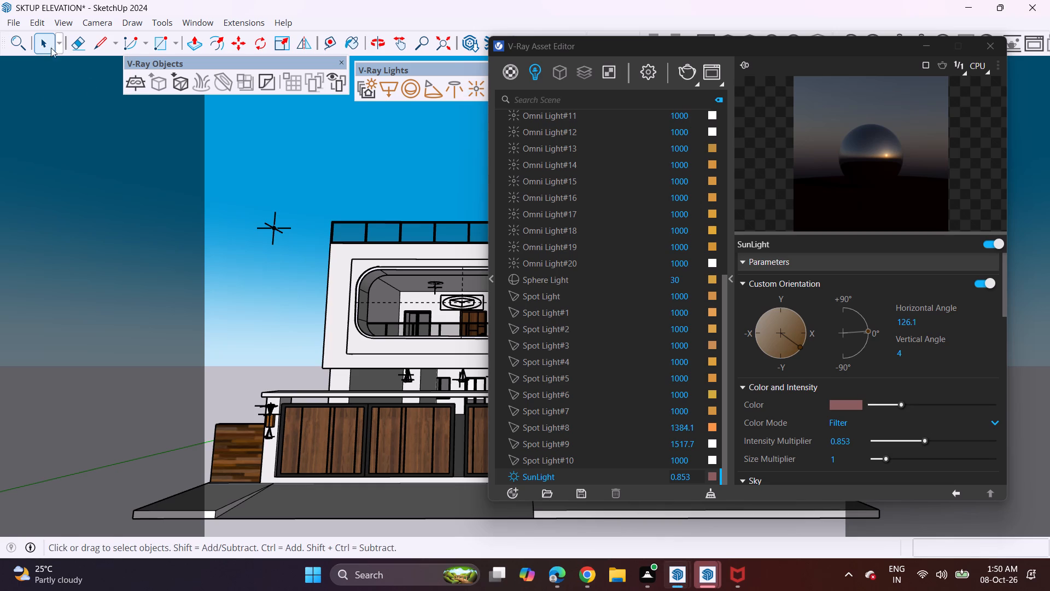
click(275, 227)
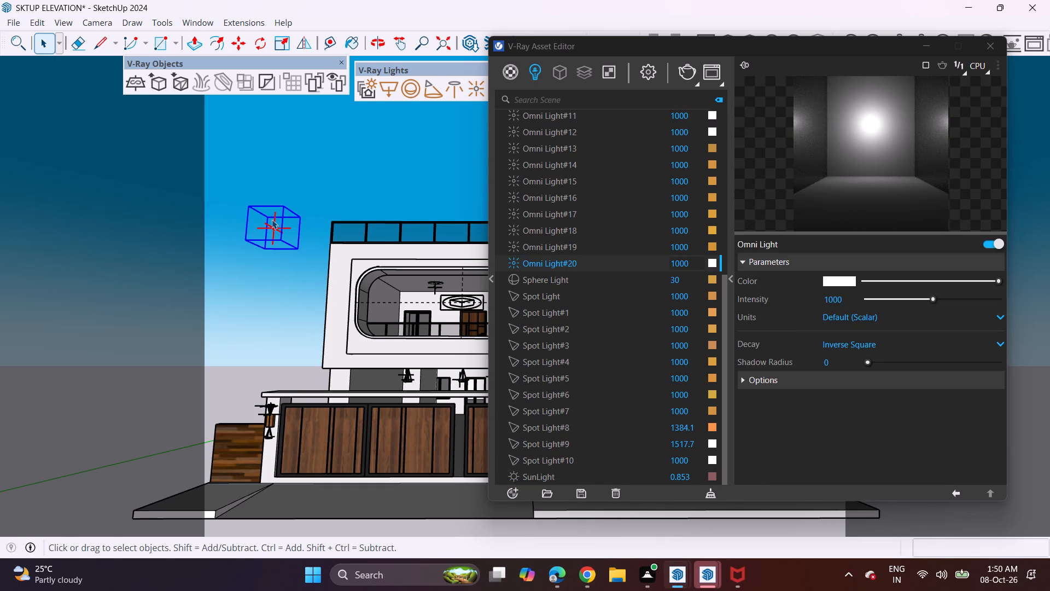
key(Delete)
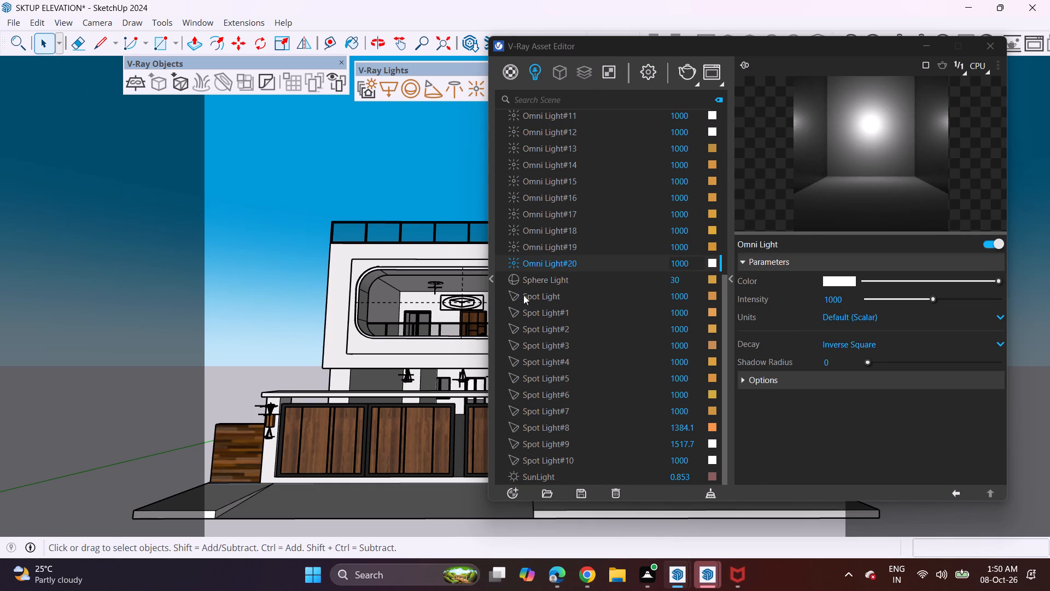
Review the scene's list of lights from the Dome Light to the SunLight, and close the Asset Editor.
scroll(524, 285, up, 9)
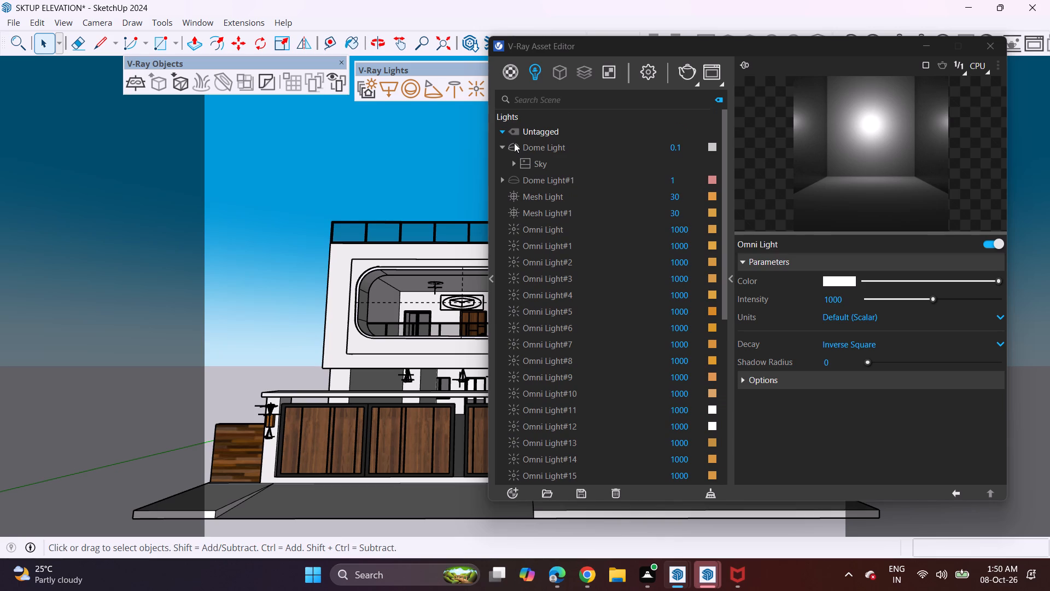
click(516, 147)
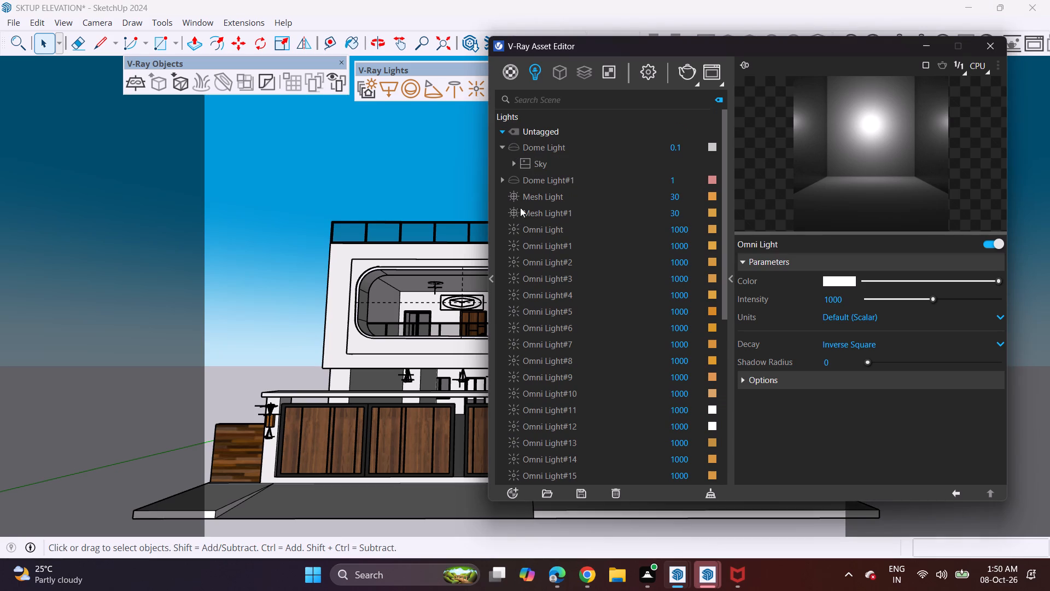
scroll(526, 338, down, 9)
scroll(534, 383, down, 4)
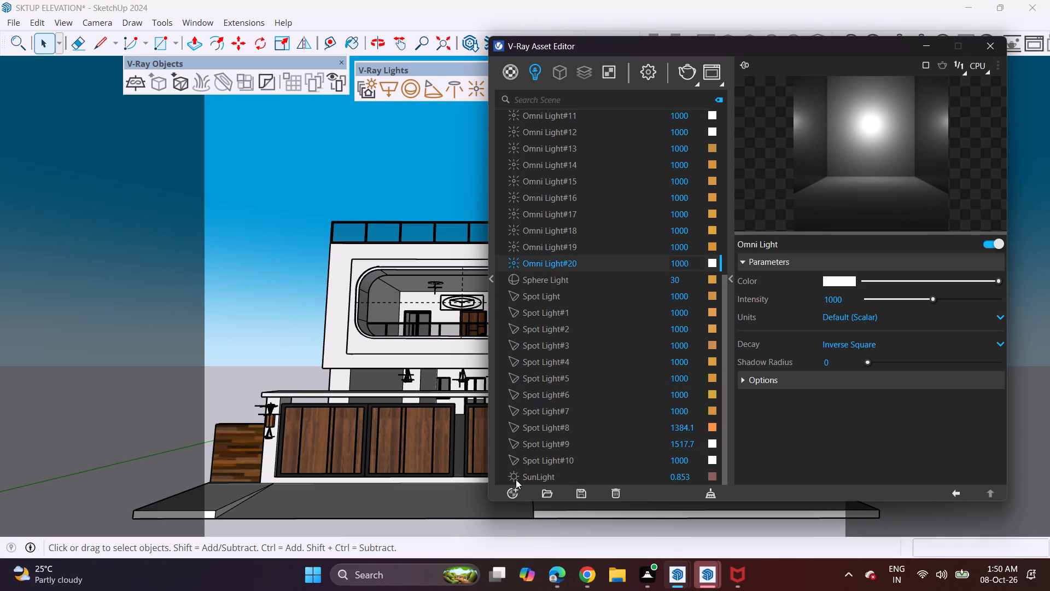
click(516, 479)
scroll(574, 343, up, 5)
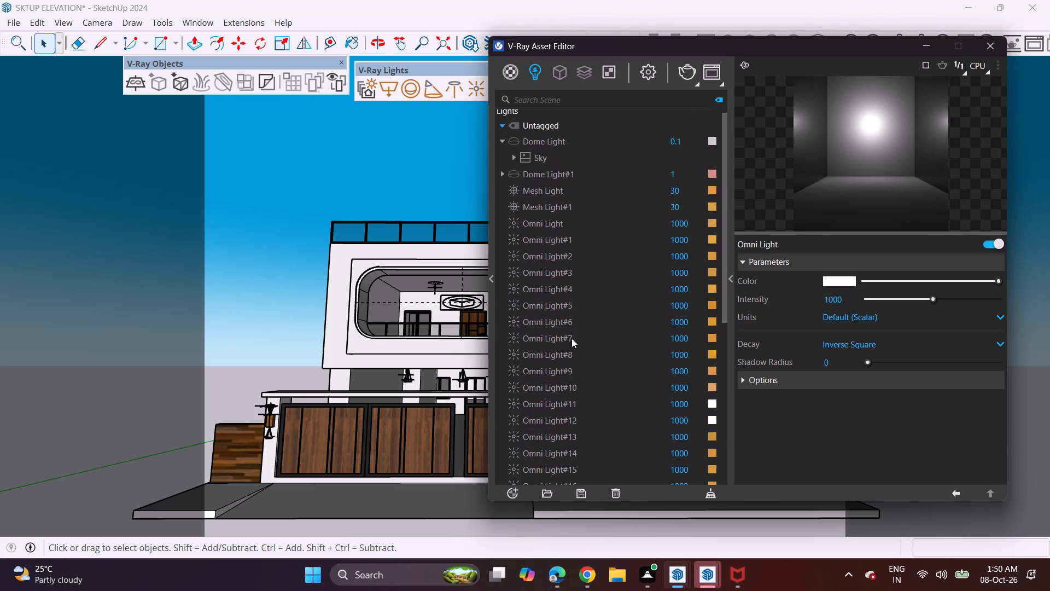
scroll(570, 338, down, 4)
scroll(567, 332, up, 5)
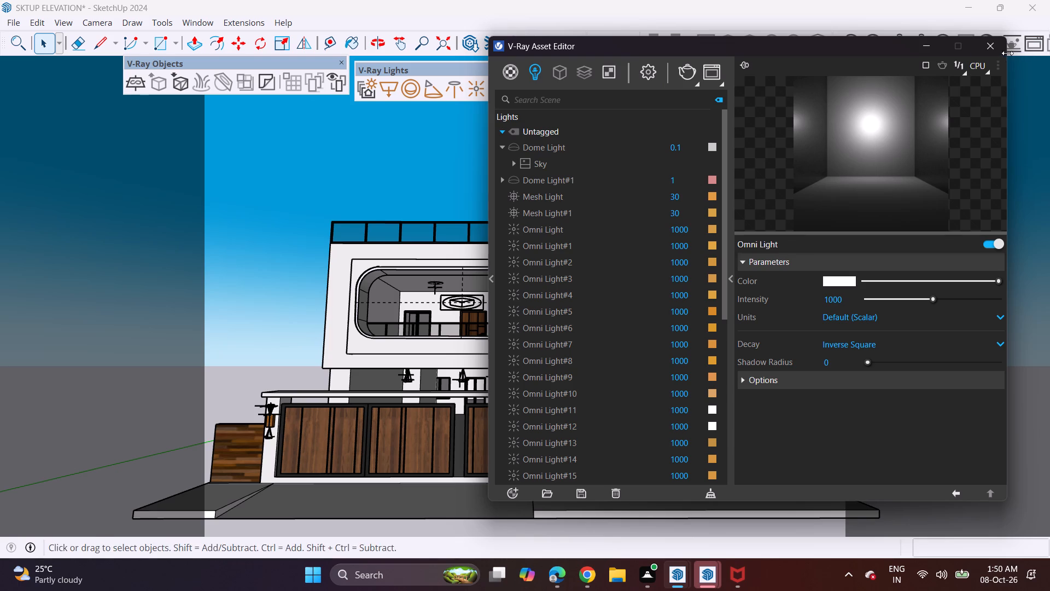
double_click(1004, 53)
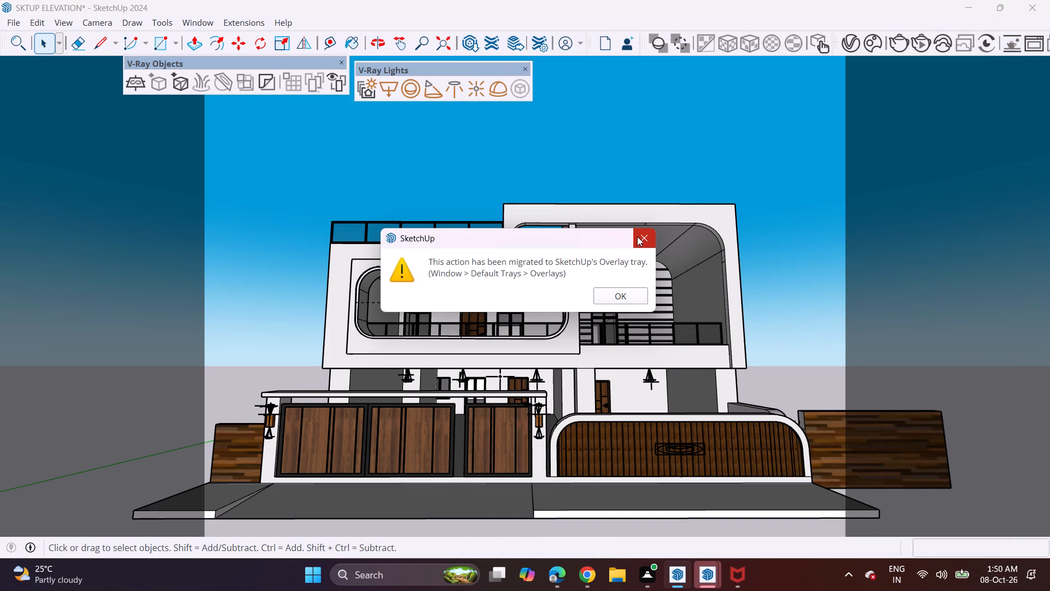
click(638, 236)
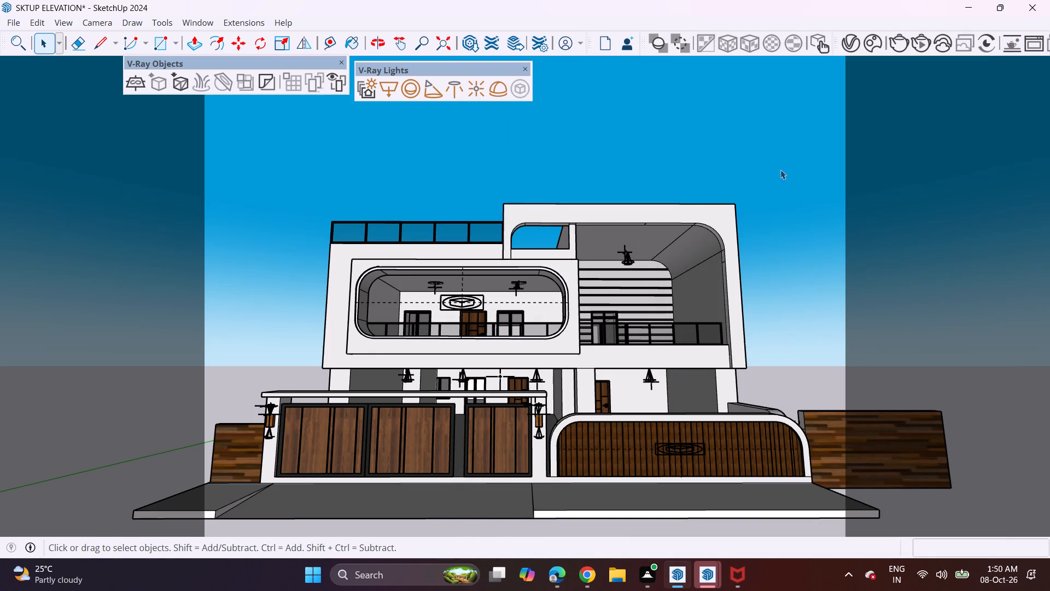
Place a V-Ray dome light on the ground beside the house, next to the front gate wall.
click(496, 92)
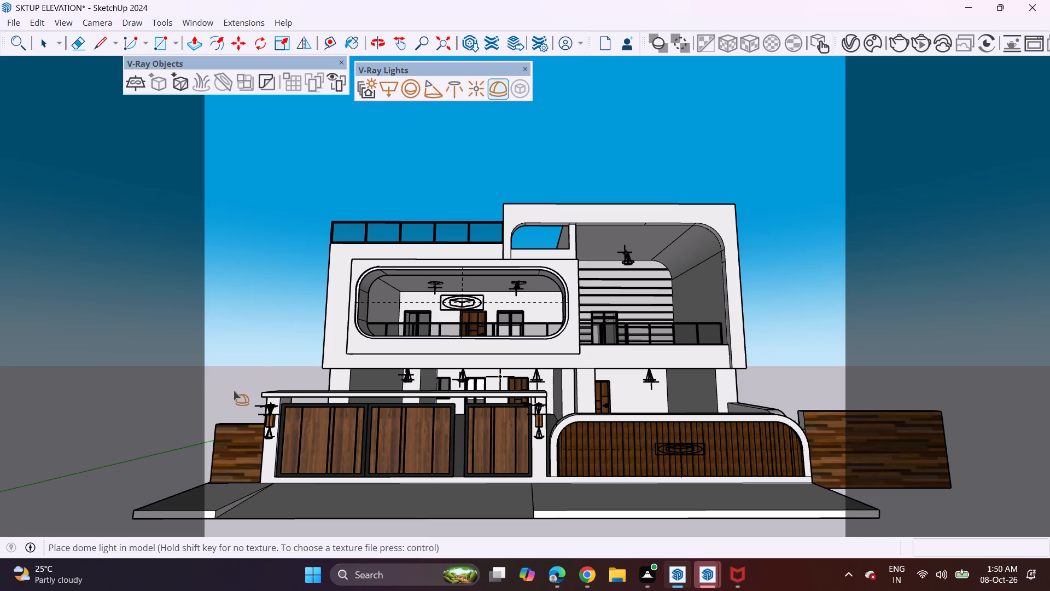
click(241, 379)
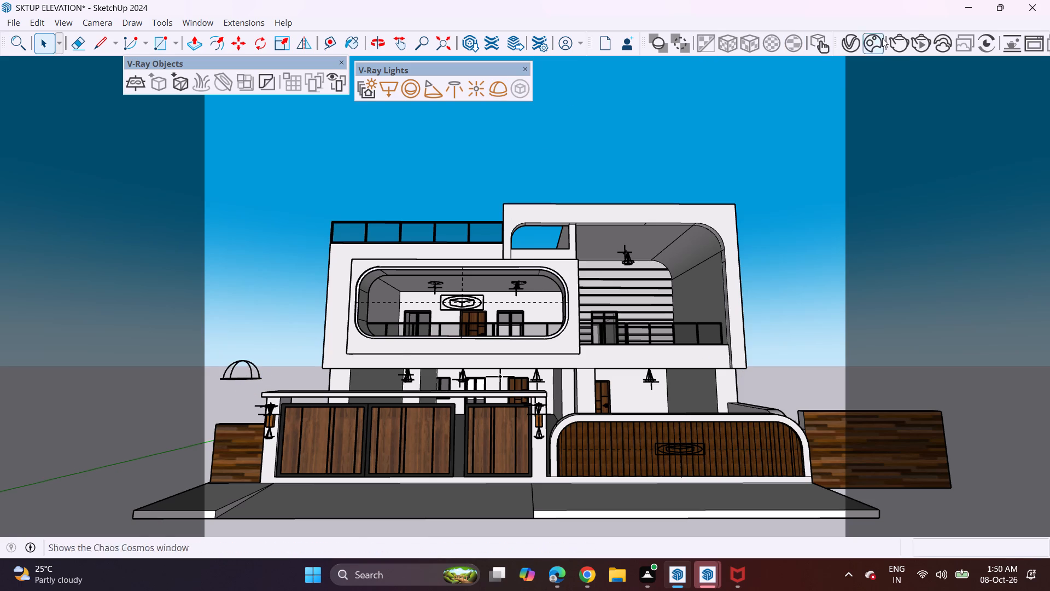
Darken the Color/Texture HDR colour of the newly placed Dome Light#2 to a mid grey in the Asset Editor.
click(850, 45)
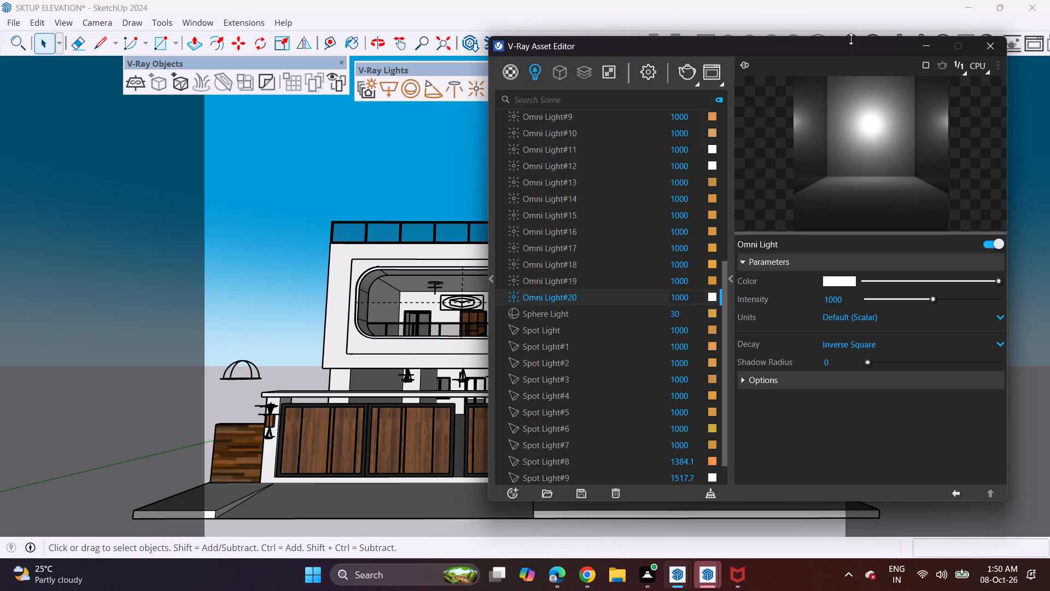
scroll(634, 237, down, 8)
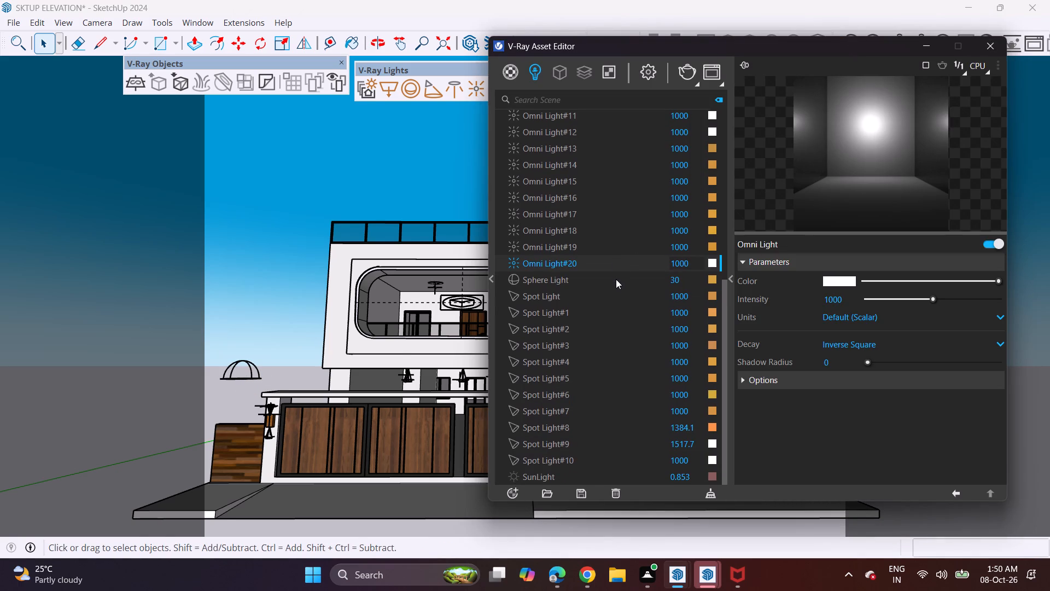
scroll(620, 291, up, 10)
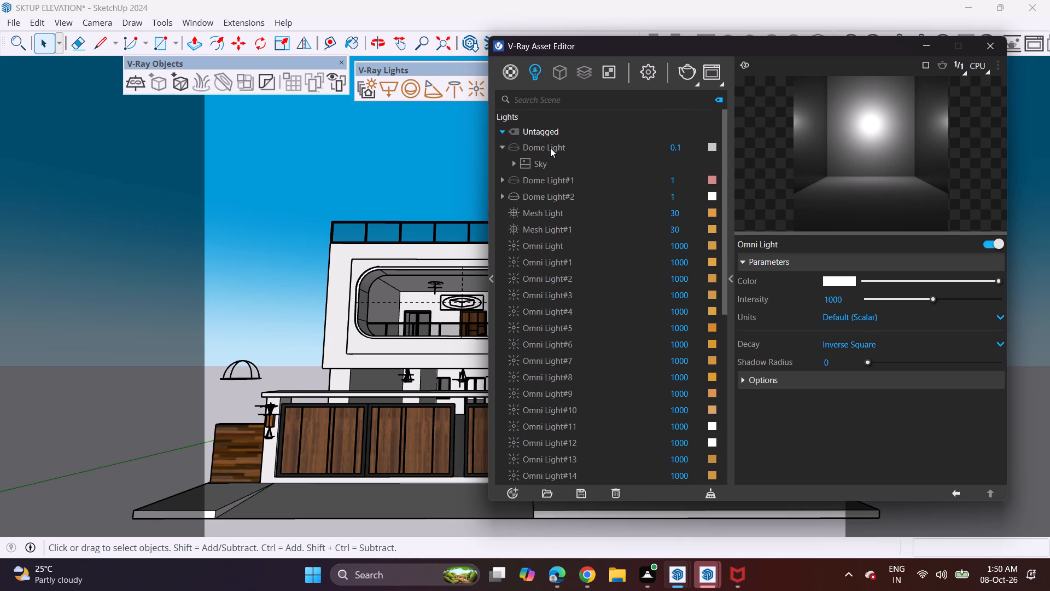
click(555, 149)
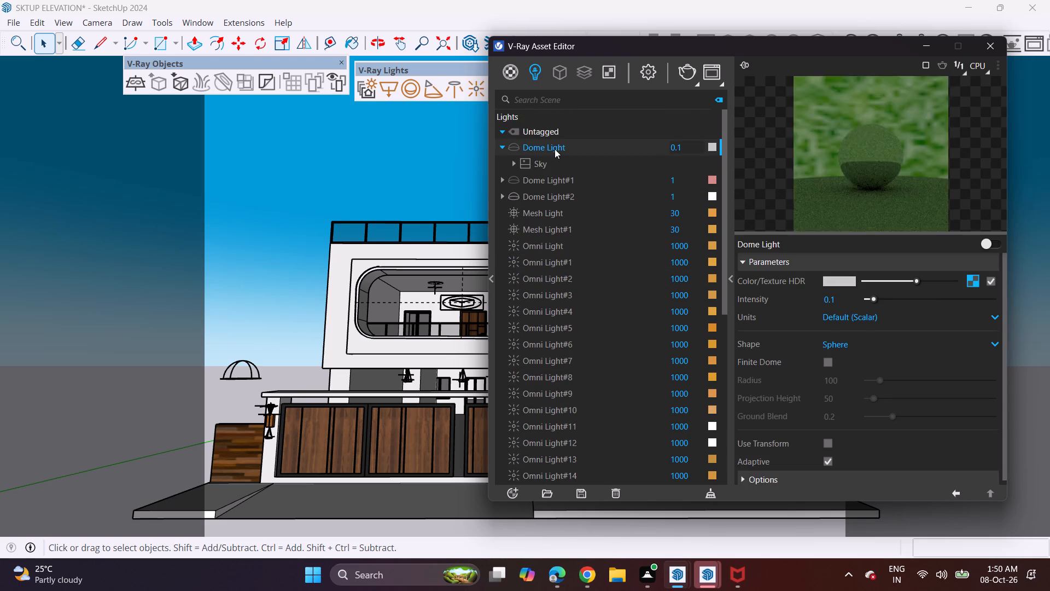
click(532, 196)
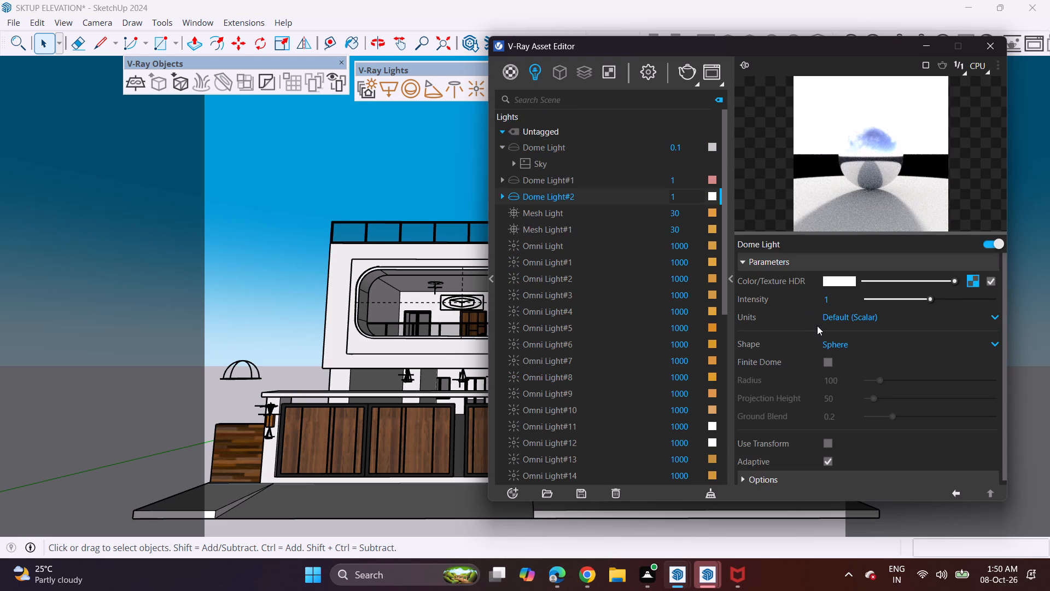
click(883, 282)
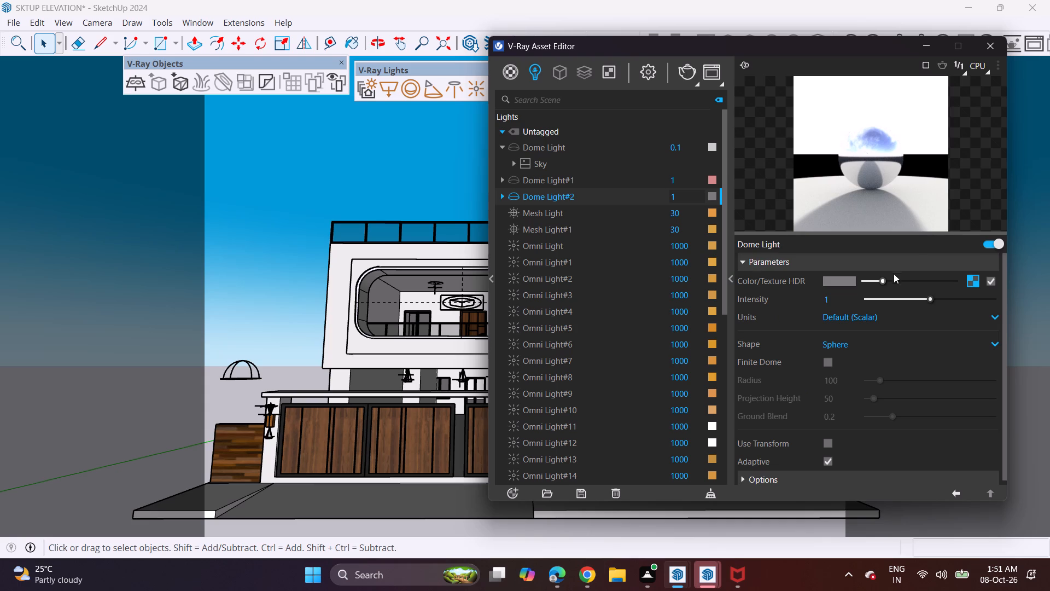
click(822, 264)
click(822, 264)
click(778, 281)
click(778, 302)
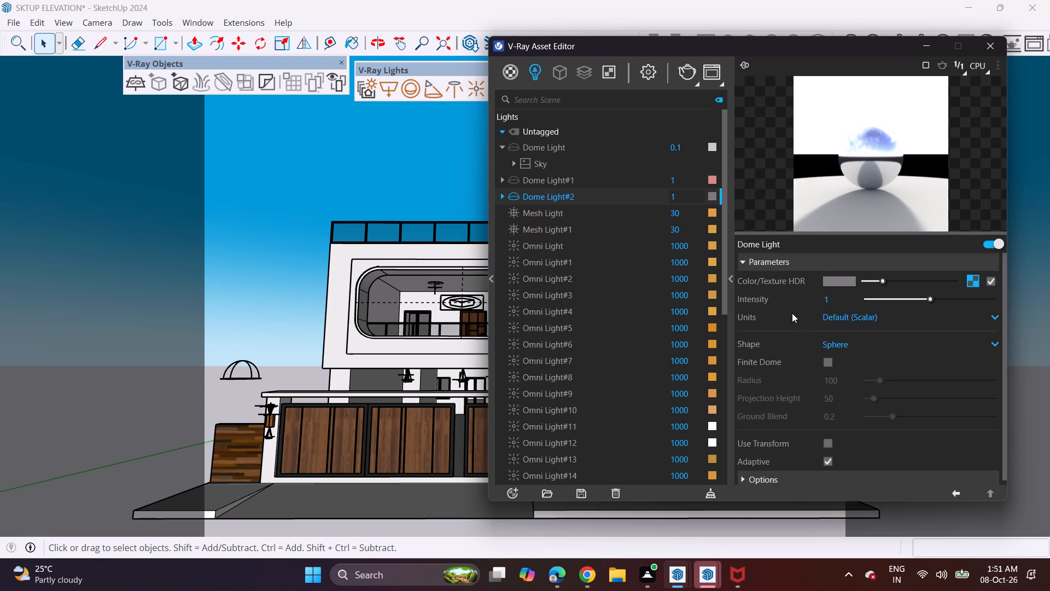
click(789, 325)
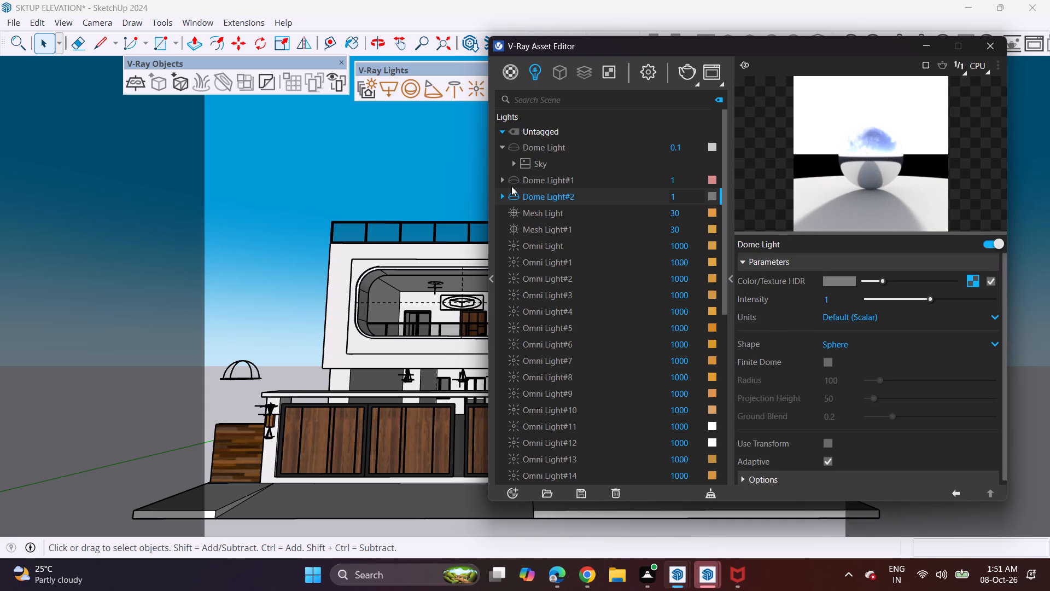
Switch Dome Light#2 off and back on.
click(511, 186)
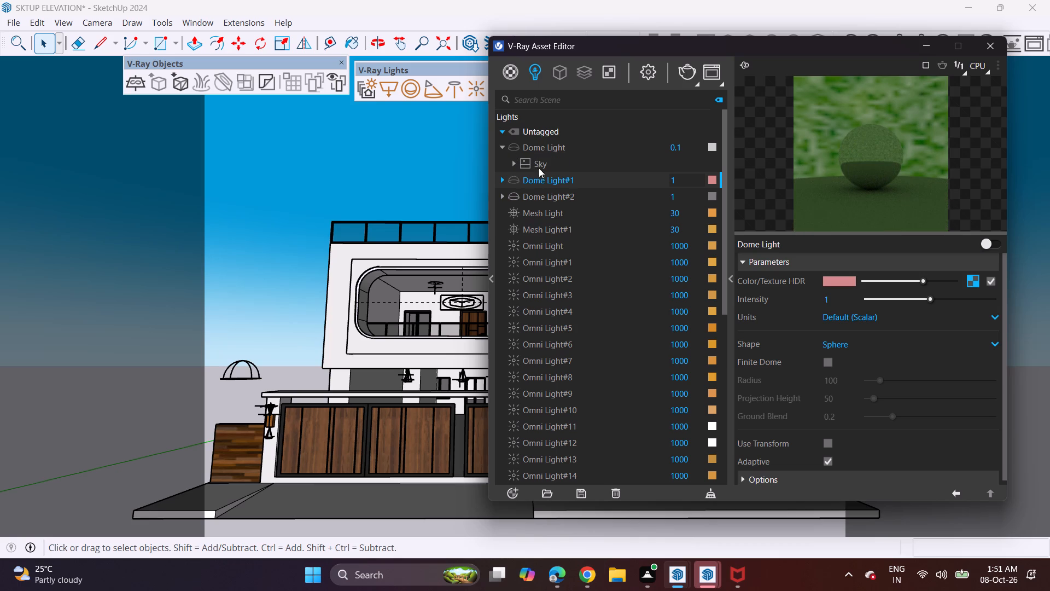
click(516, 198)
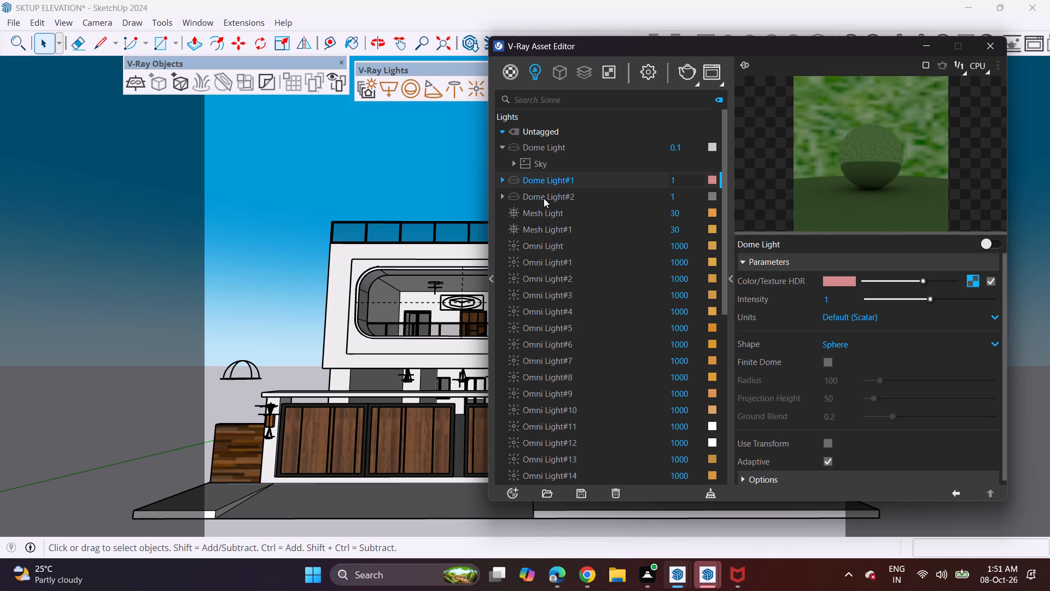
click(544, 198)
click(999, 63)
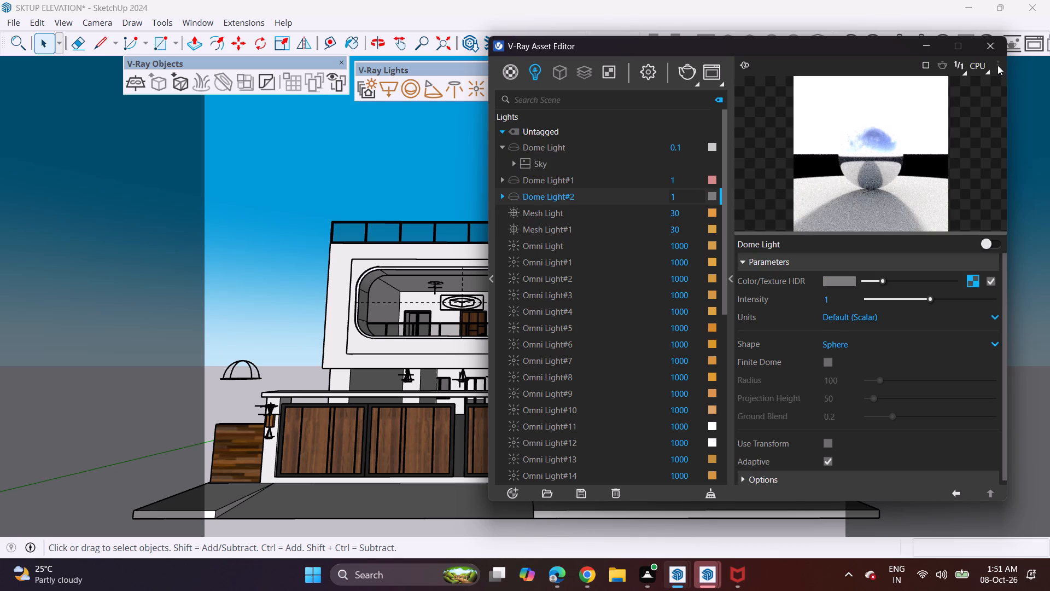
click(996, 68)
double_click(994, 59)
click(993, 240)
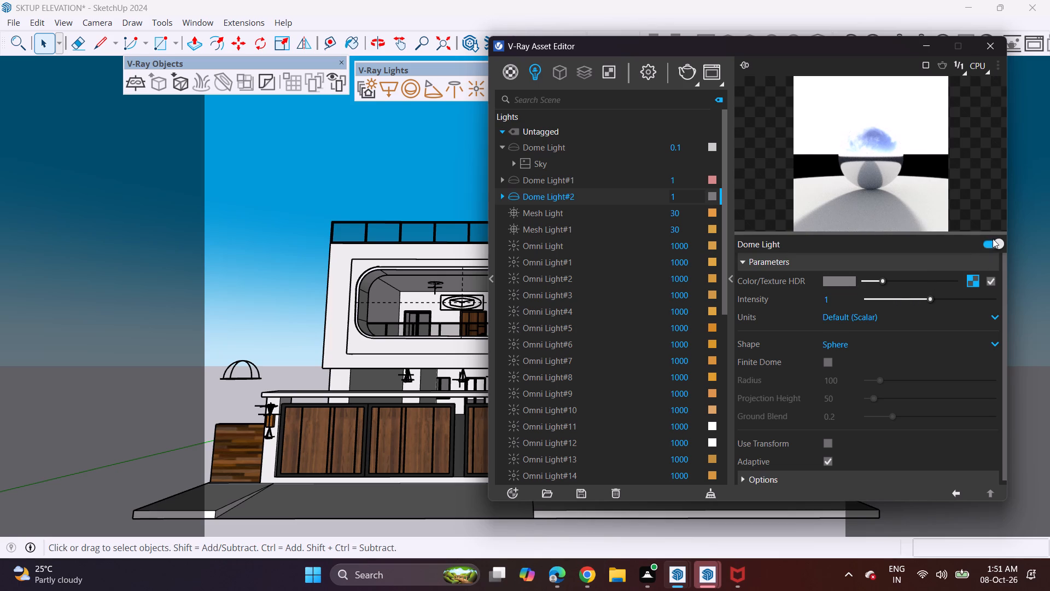
Stop the live asset preview and open the bitmap texture assigned to Dome Light#2's Color/Texture HDR.
click(999, 66)
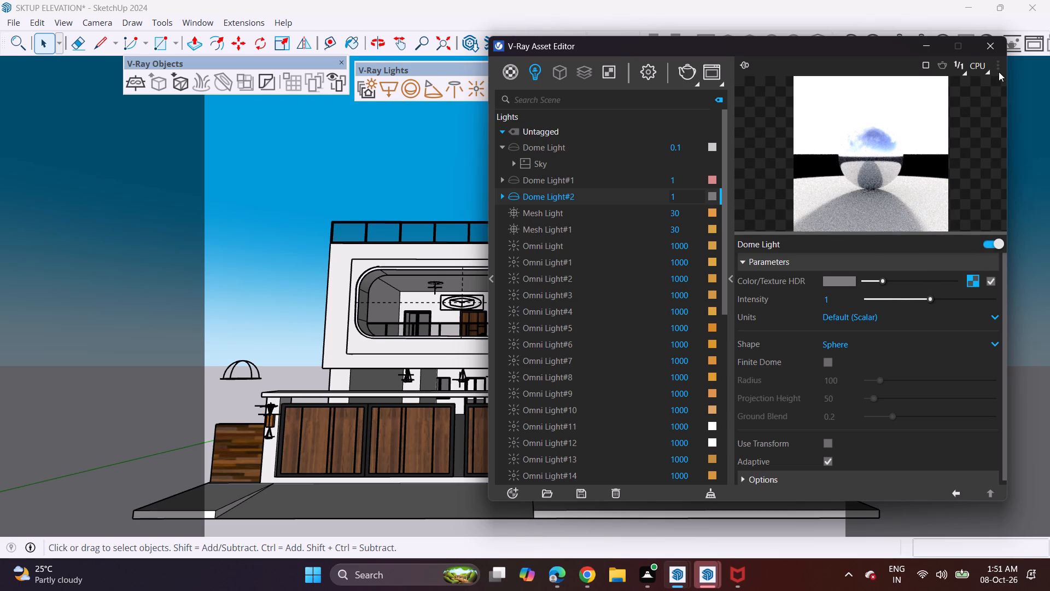
click(997, 62)
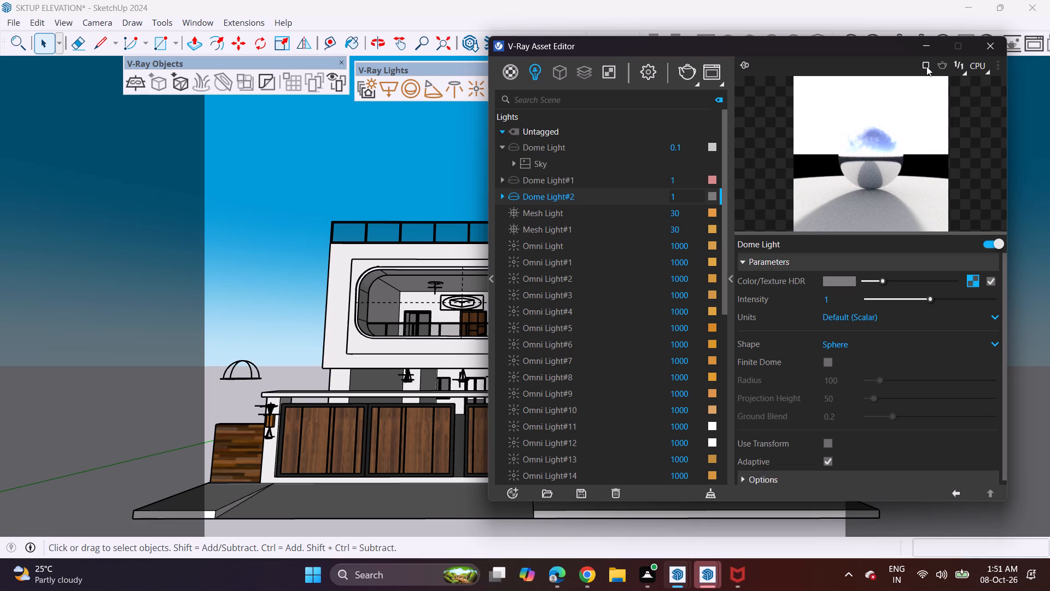
click(926, 66)
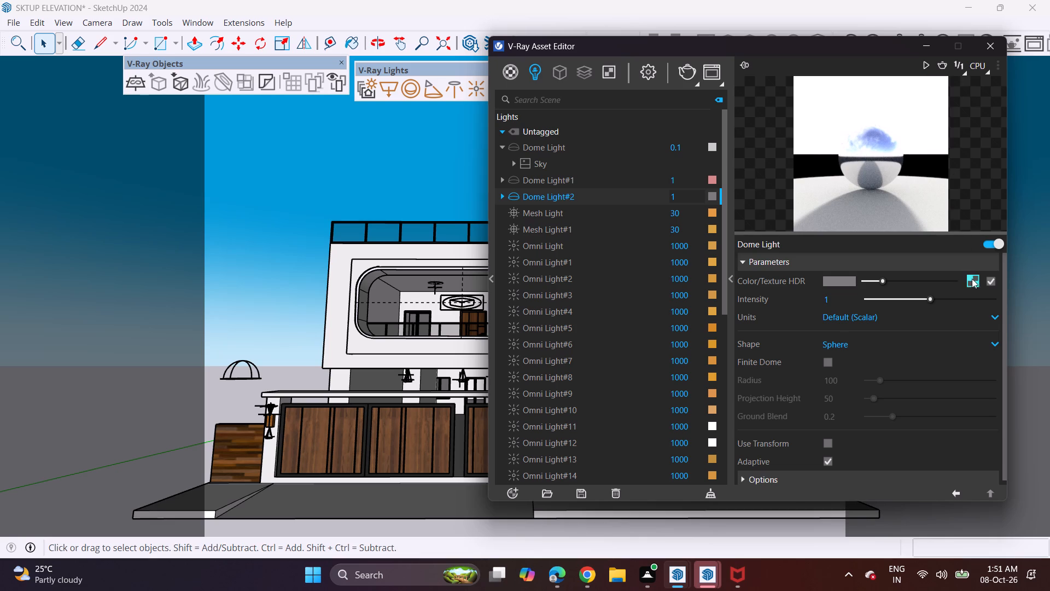
click(973, 280)
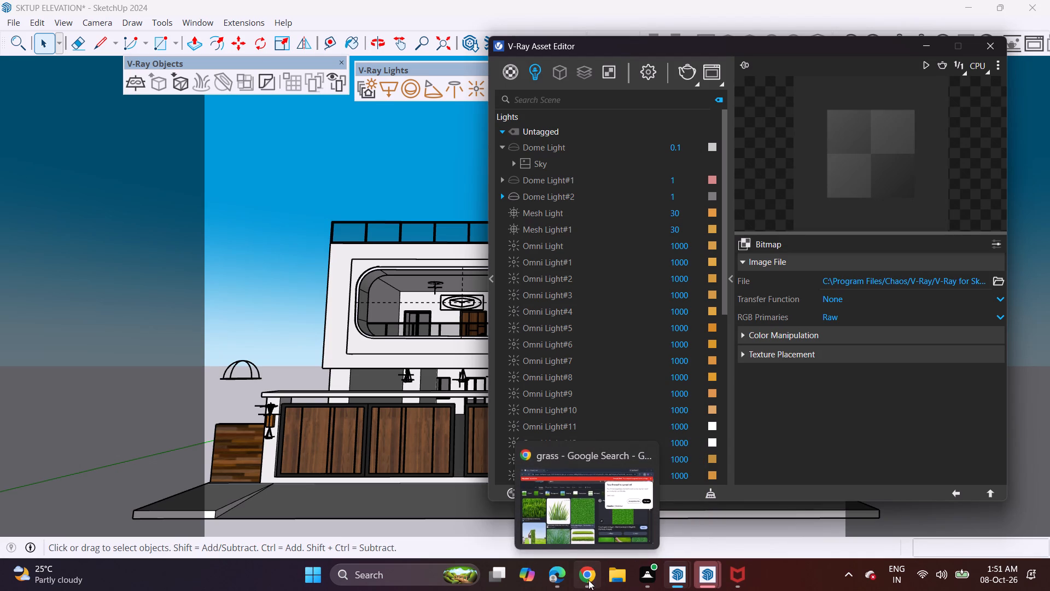
Switch to Chrome, search Google Images for "sky background", and preview the Unsplash image of blue sky above clouds.
click(588, 580)
click(364, 103)
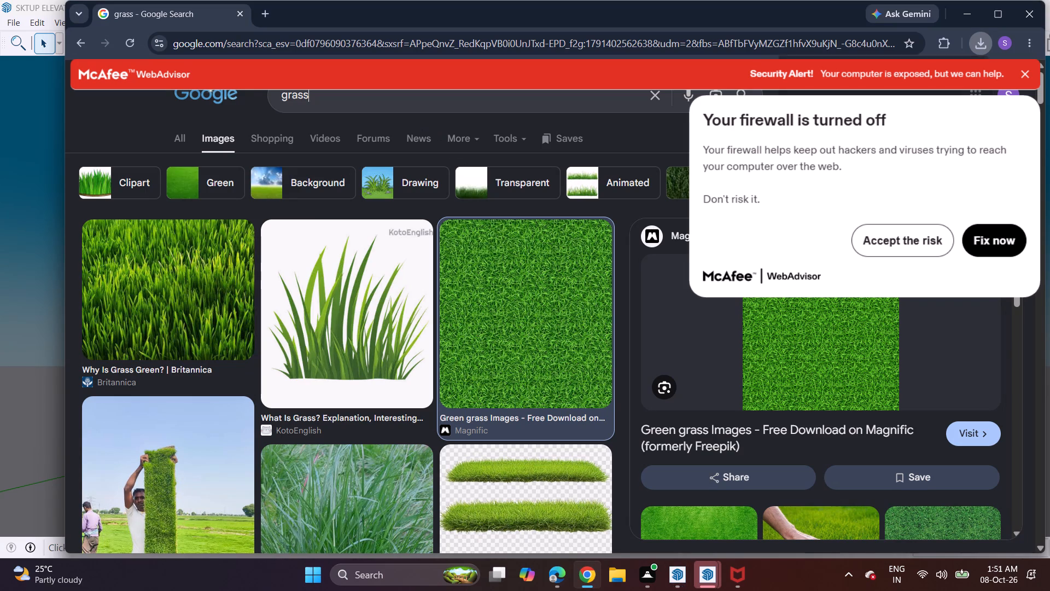
key(BackSpace)
key(BackSpace)
key(BackSpace)
key(BackSpace)
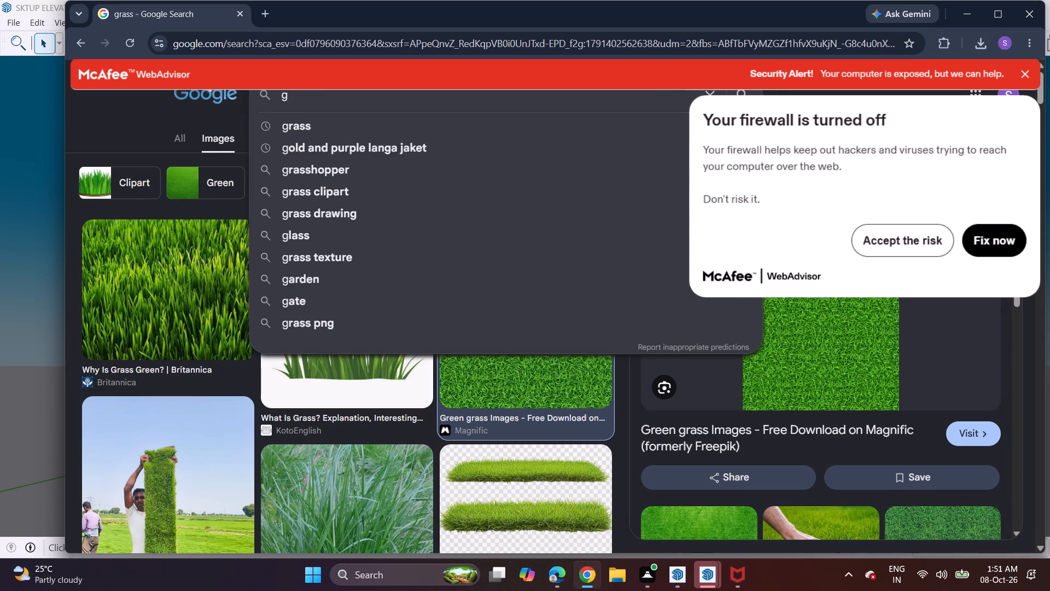
key(BackSpace)
text(sky)
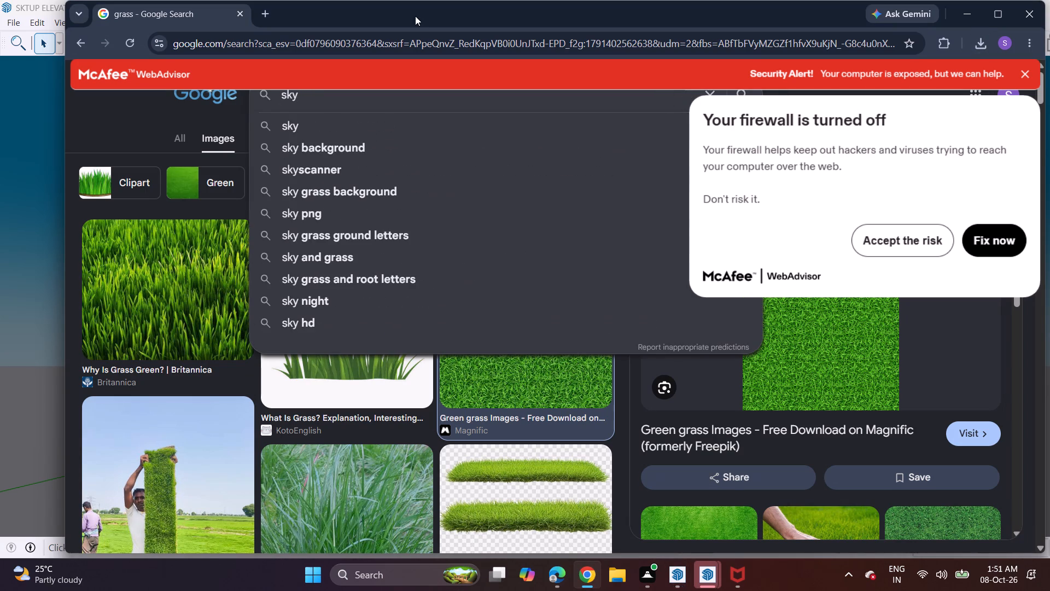
click(373, 140)
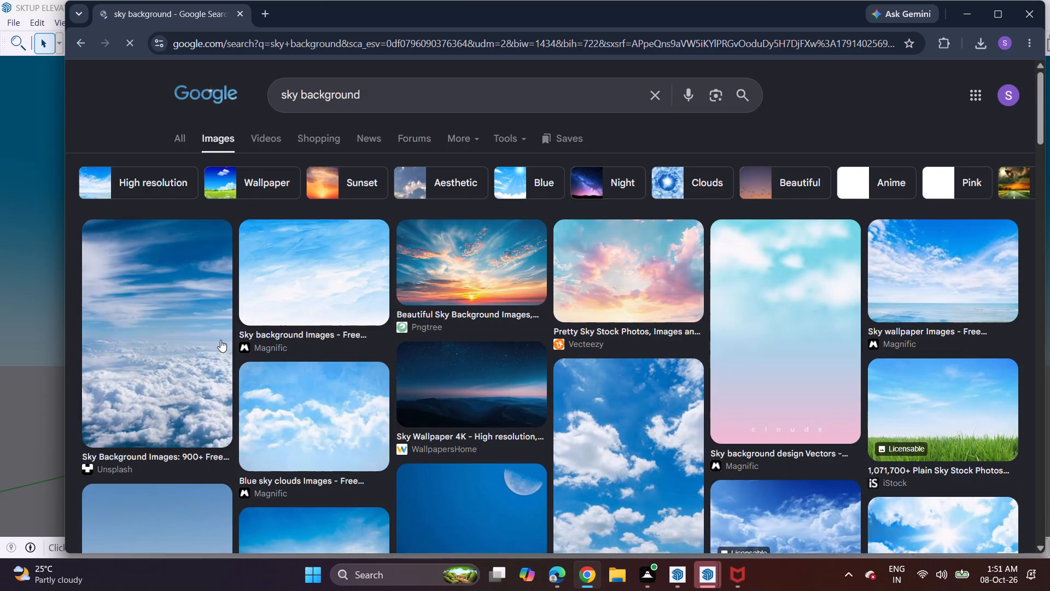
click(188, 338)
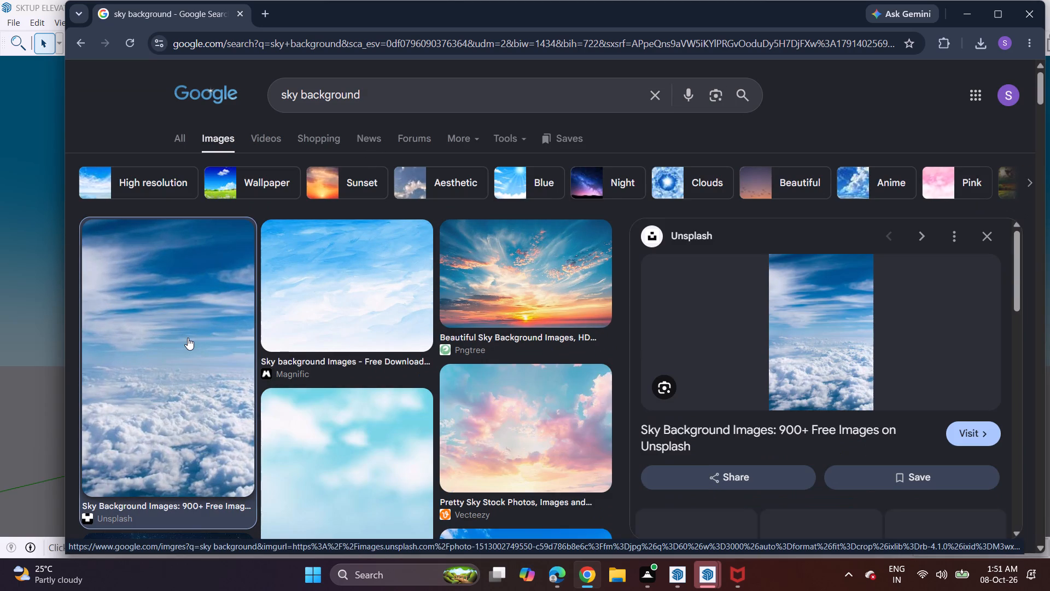
Refine the image search to "sky background nyt", browse the results, and preview the starry sky over mountains.
click(381, 78)
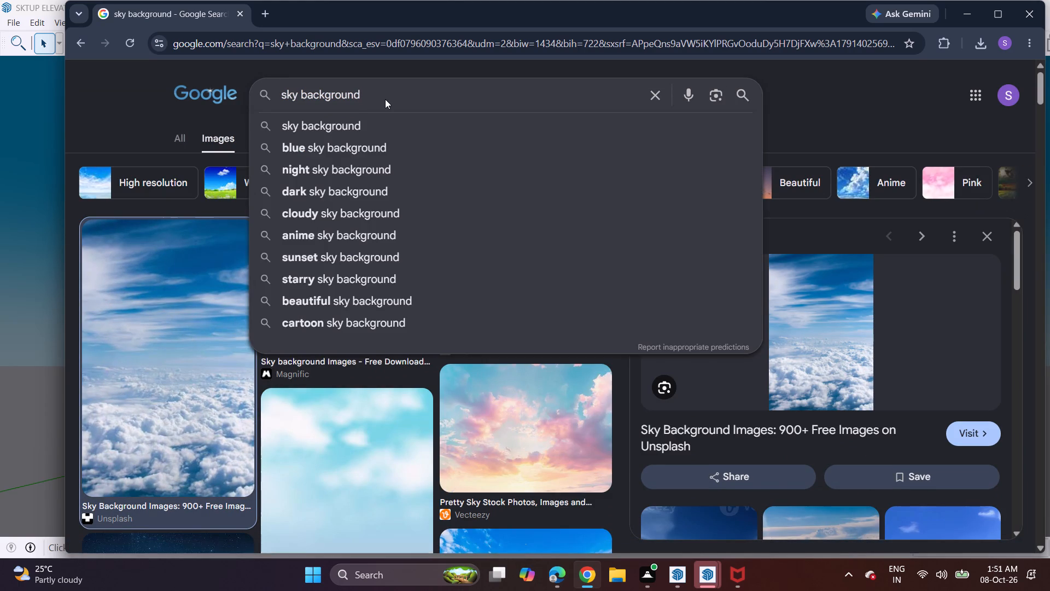
key(space)
text(nyt)
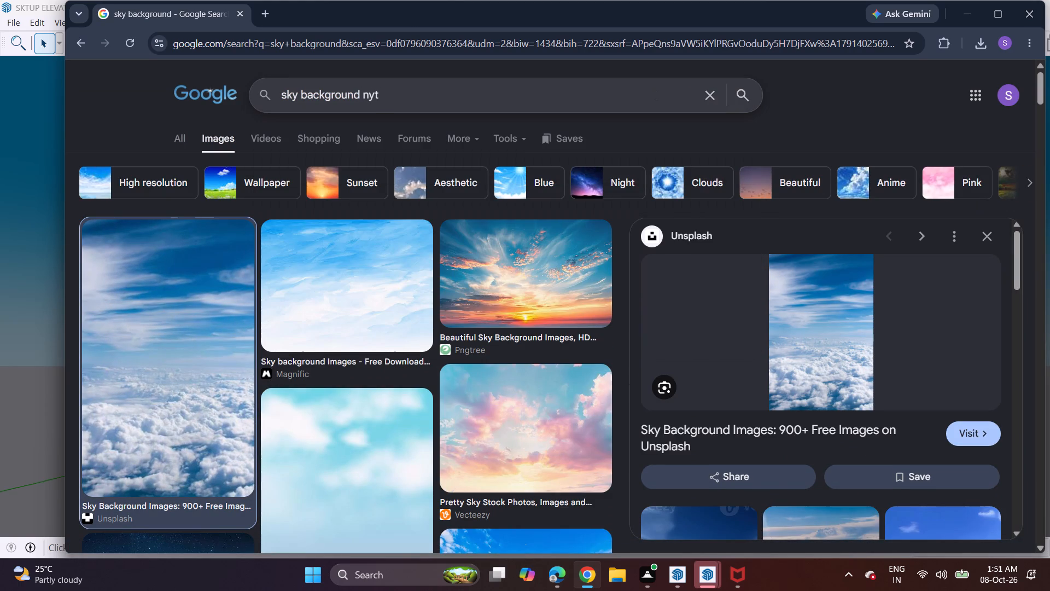
key(Return)
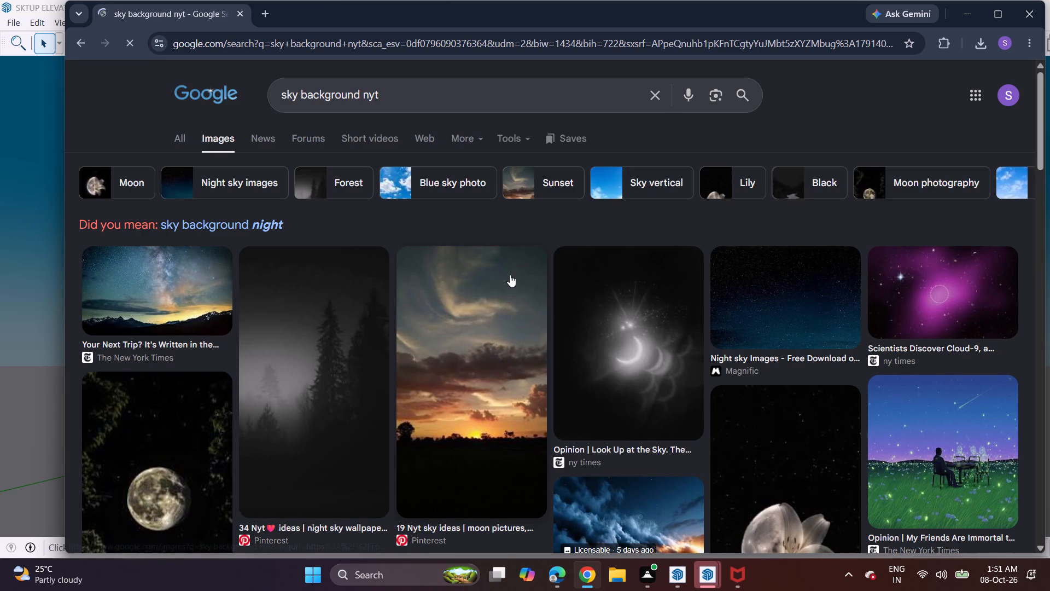
scroll(510, 276, down, 1)
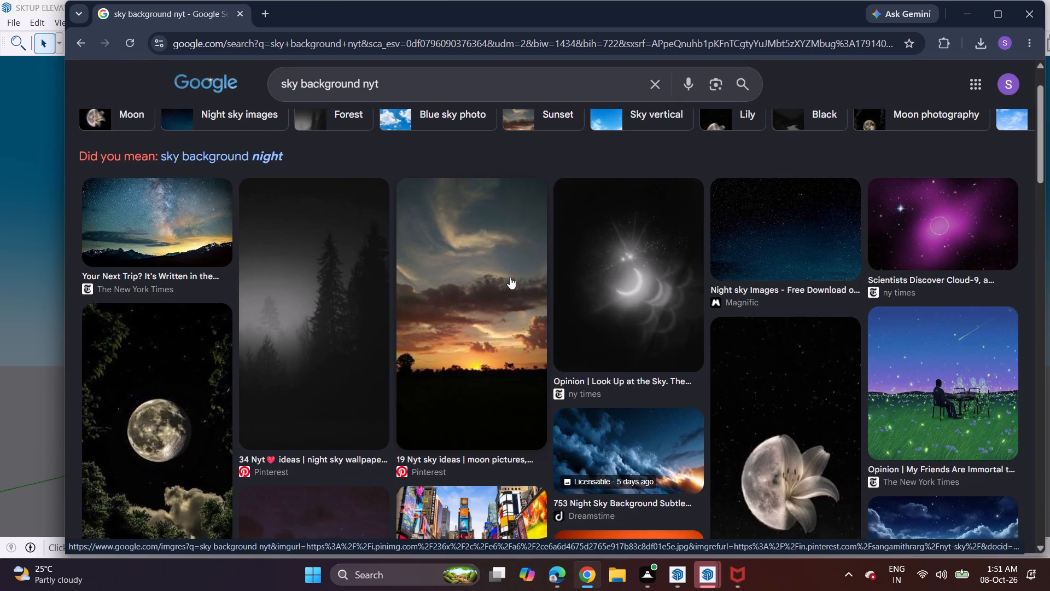
scroll(510, 277, down, 4)
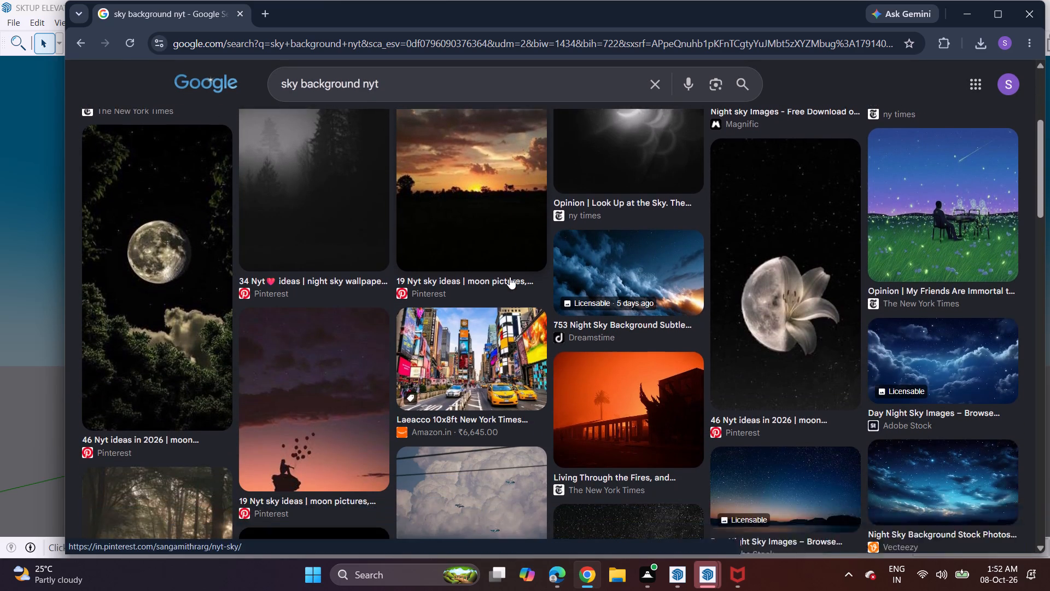
scroll(510, 277, up, 5)
click(183, 280)
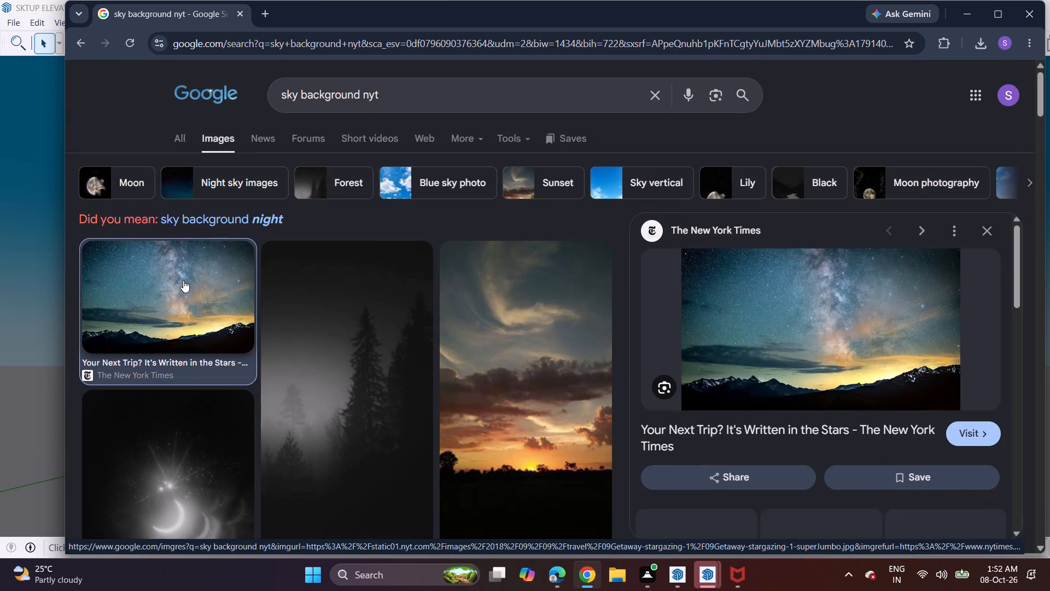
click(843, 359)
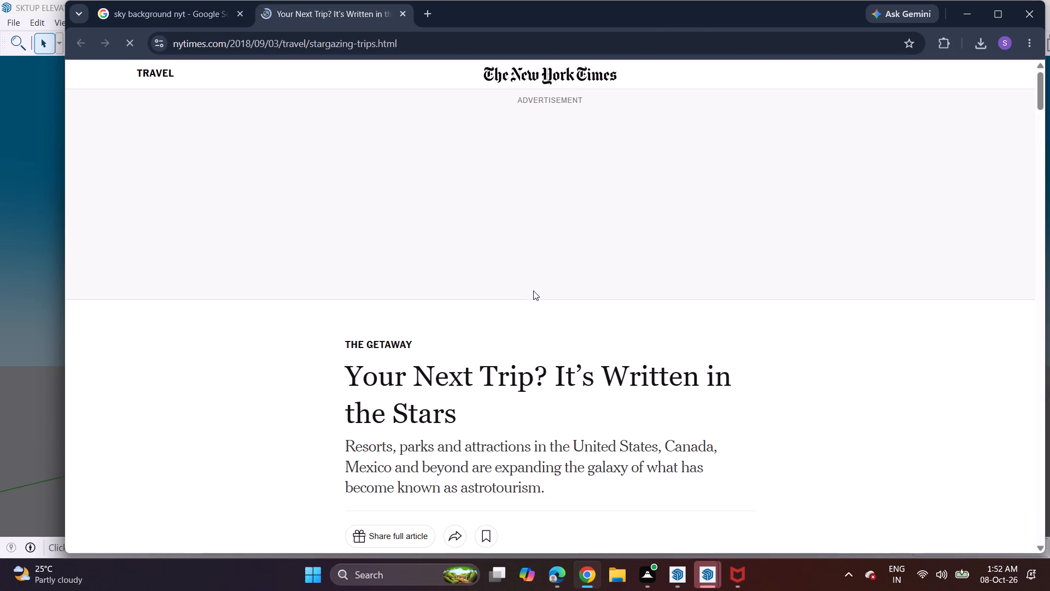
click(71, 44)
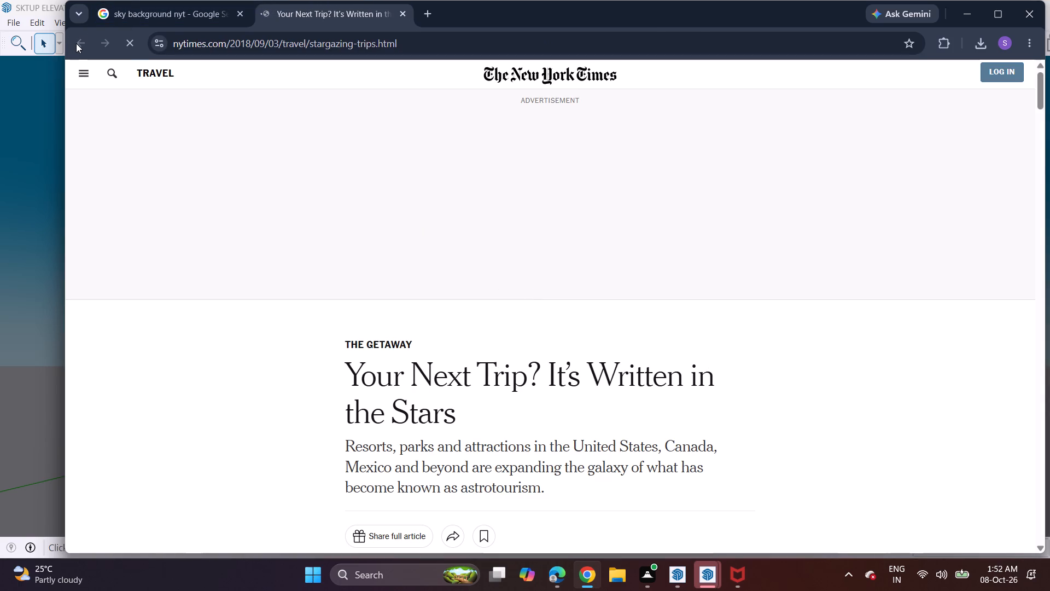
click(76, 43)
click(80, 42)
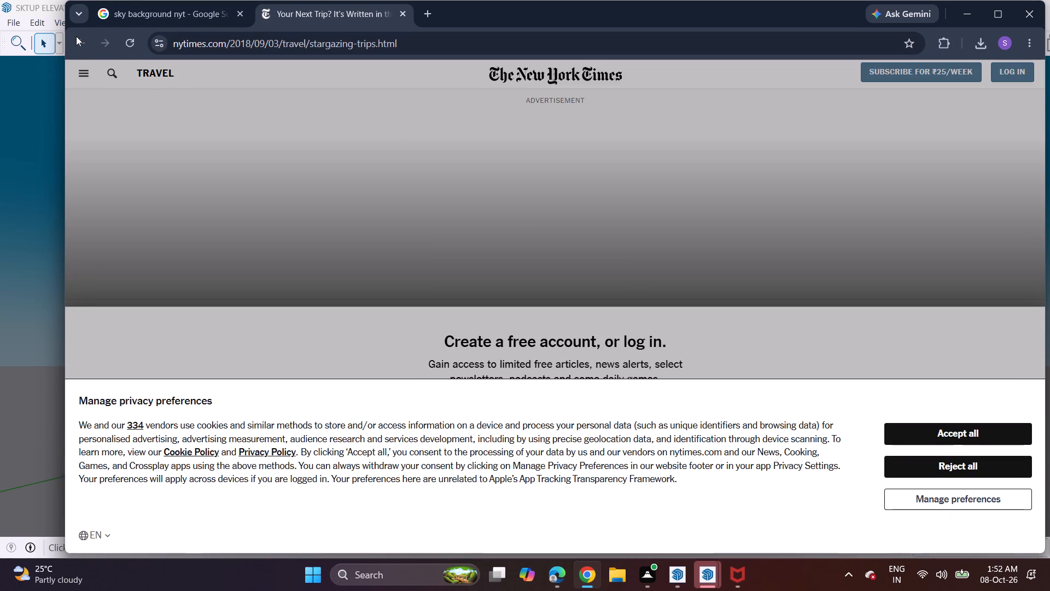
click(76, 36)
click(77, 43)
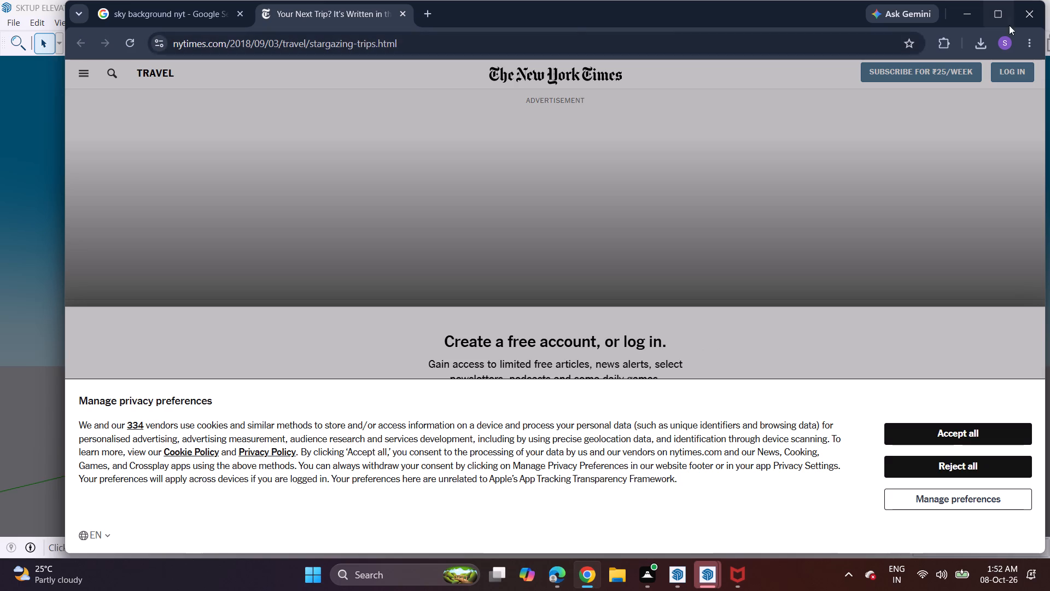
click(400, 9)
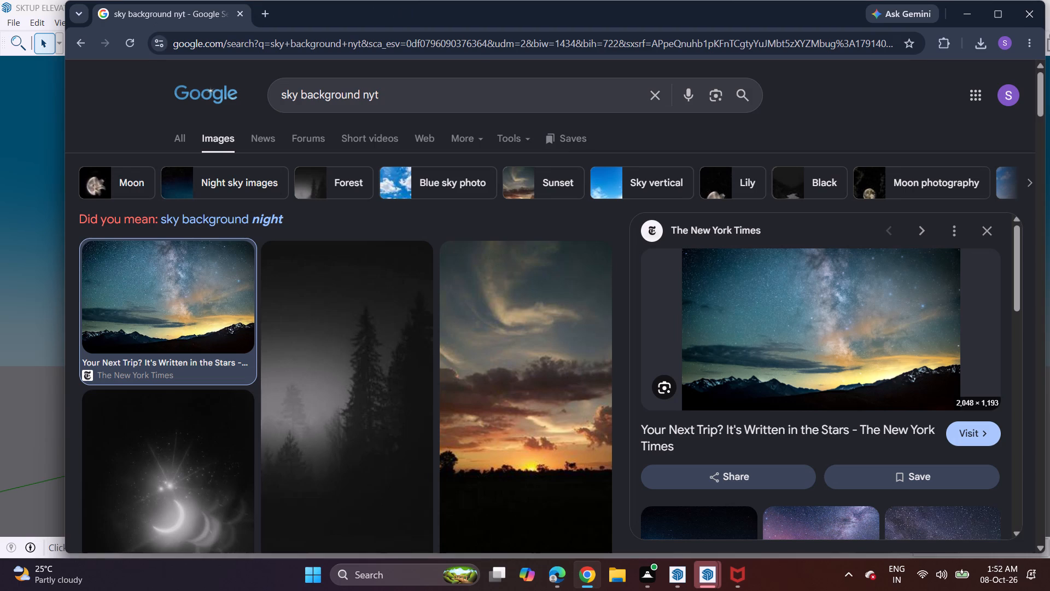
Save the previewed starry sky over mountains image to Downloads as the WEBP file 09Getaway-stargazing-1-superJumbo.
right_click(772, 297)
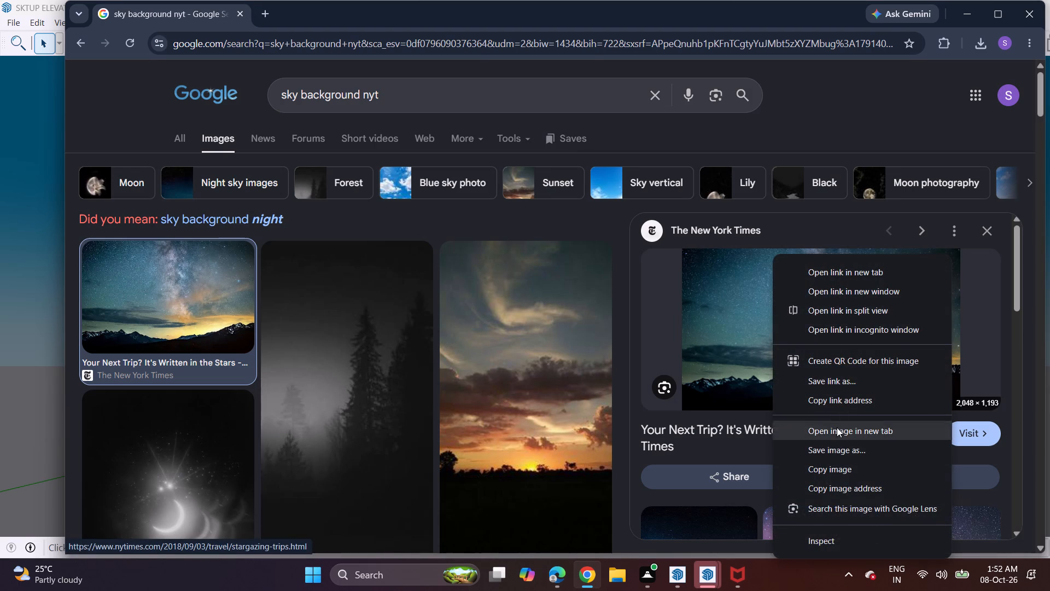
click(833, 456)
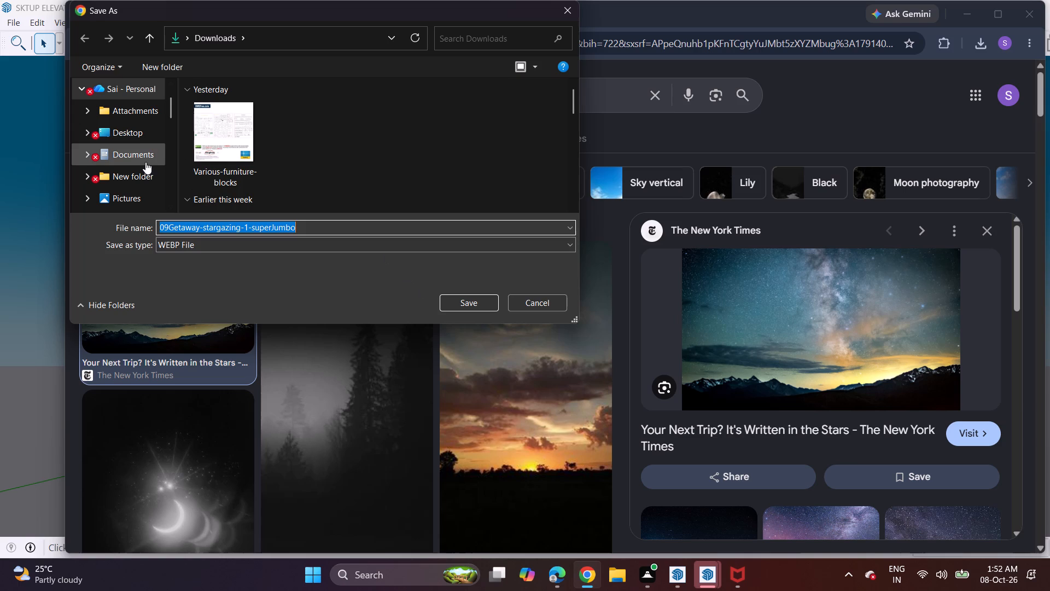
scroll(143, 149, down, 2)
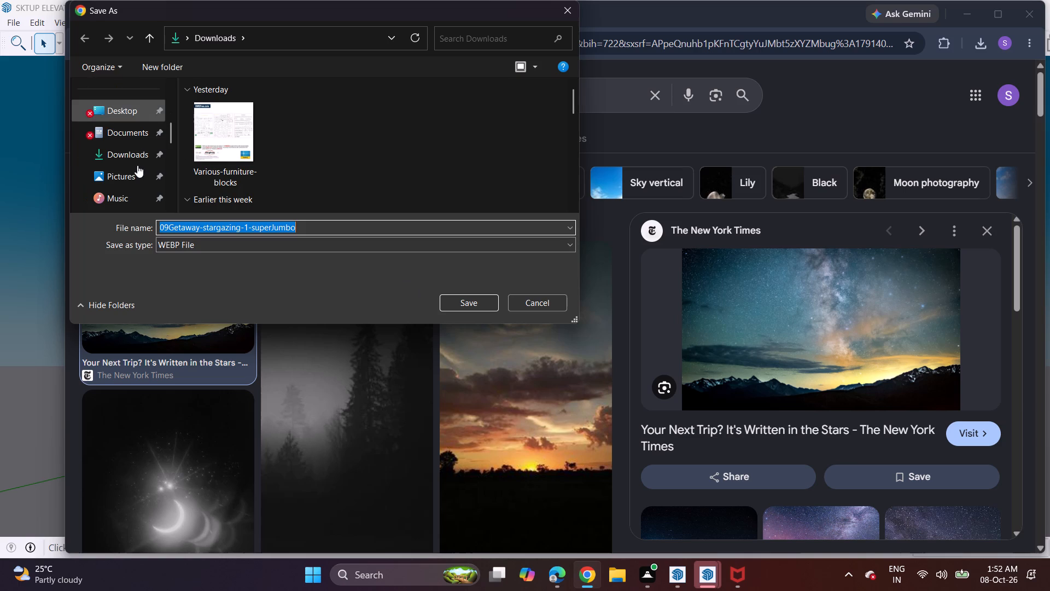
click(132, 155)
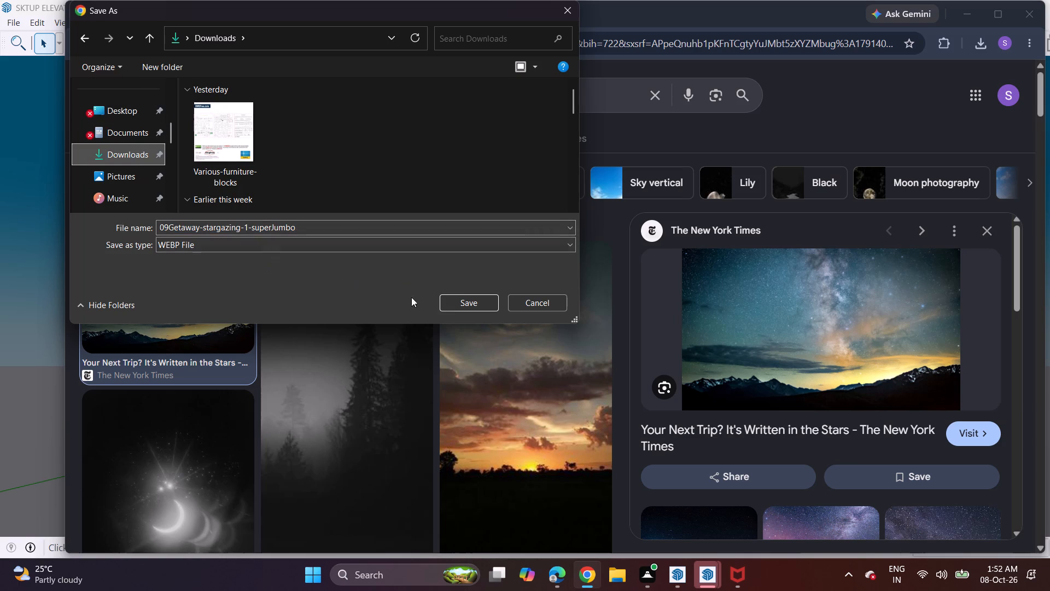
click(473, 302)
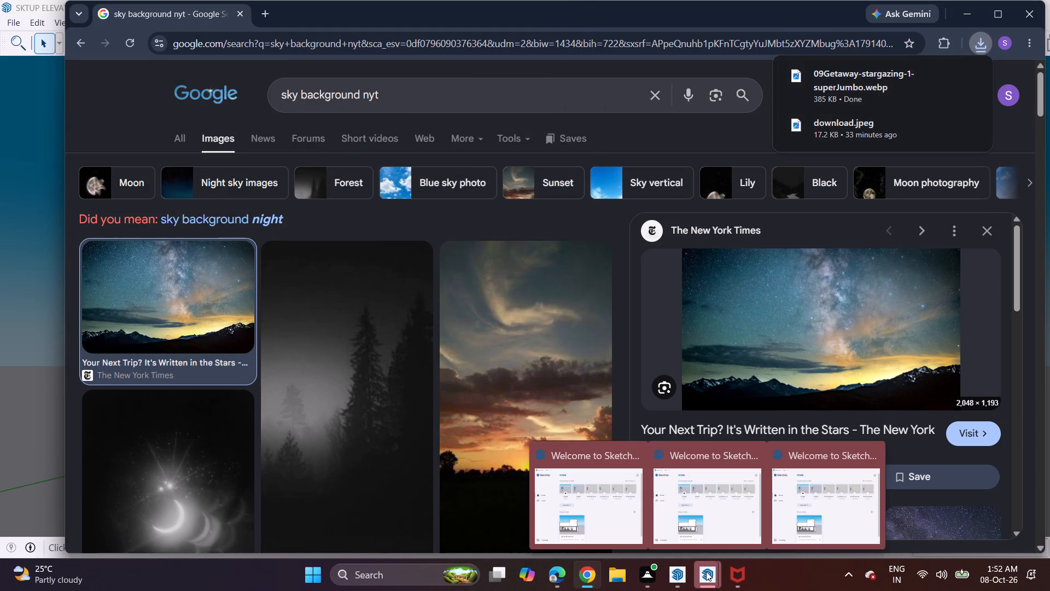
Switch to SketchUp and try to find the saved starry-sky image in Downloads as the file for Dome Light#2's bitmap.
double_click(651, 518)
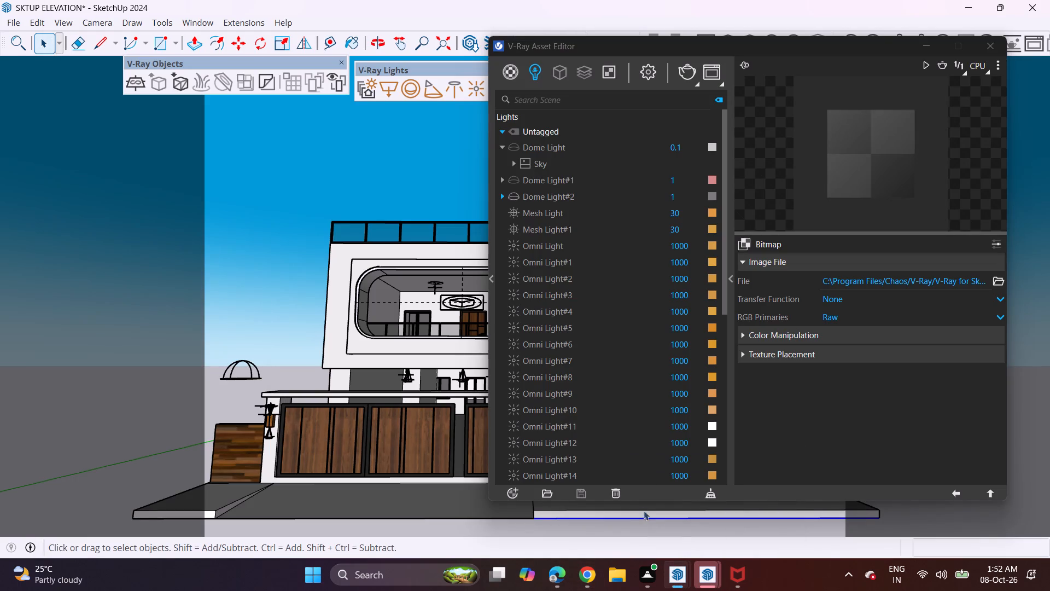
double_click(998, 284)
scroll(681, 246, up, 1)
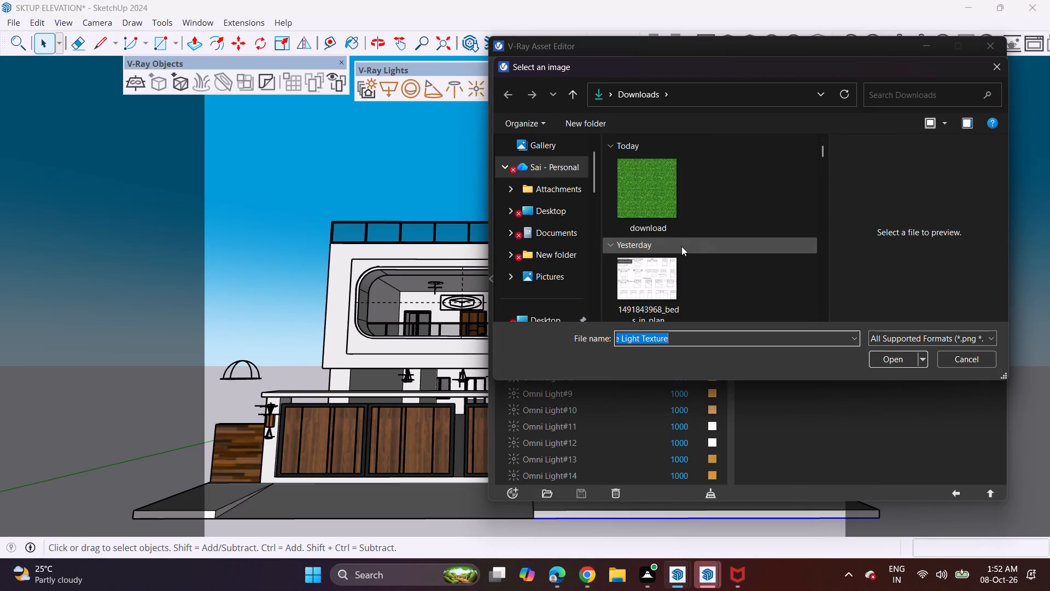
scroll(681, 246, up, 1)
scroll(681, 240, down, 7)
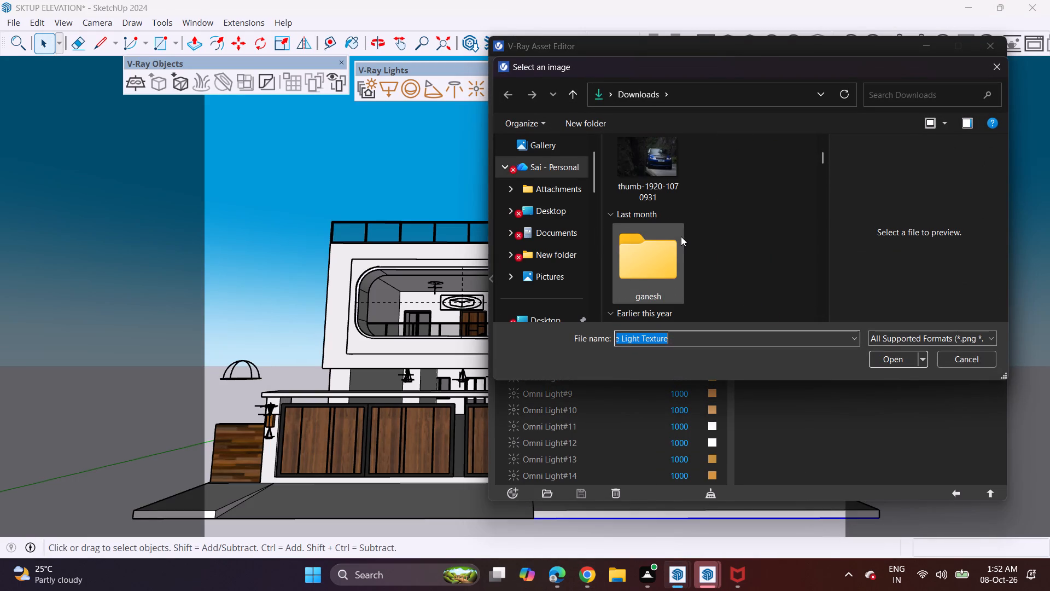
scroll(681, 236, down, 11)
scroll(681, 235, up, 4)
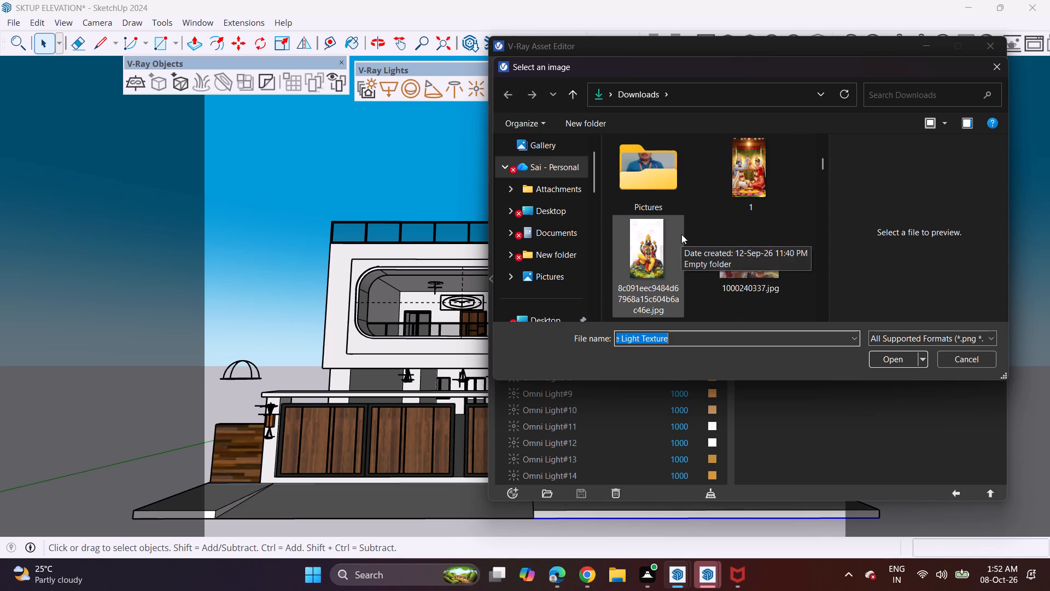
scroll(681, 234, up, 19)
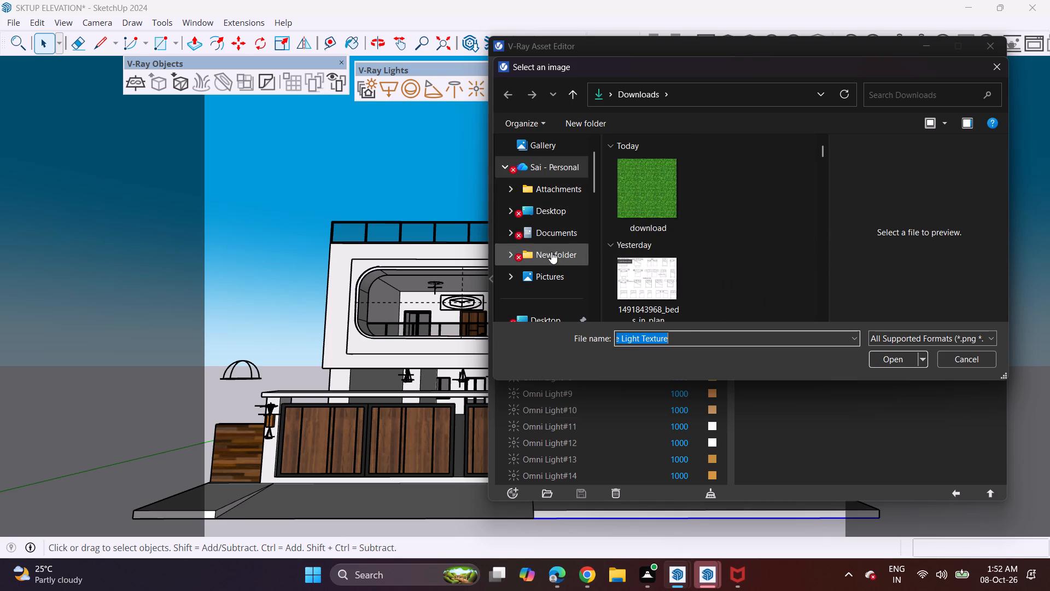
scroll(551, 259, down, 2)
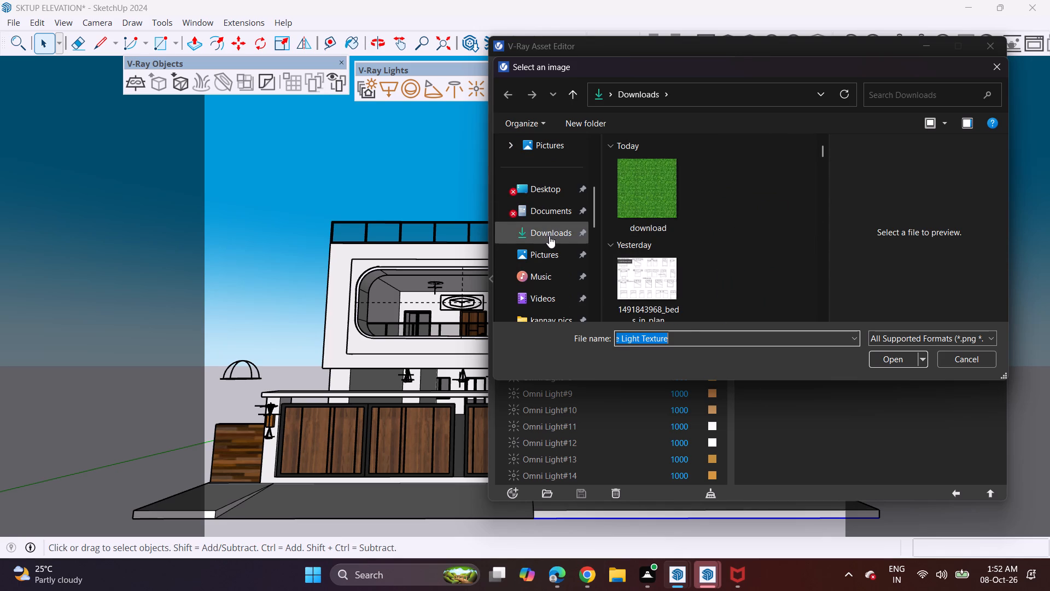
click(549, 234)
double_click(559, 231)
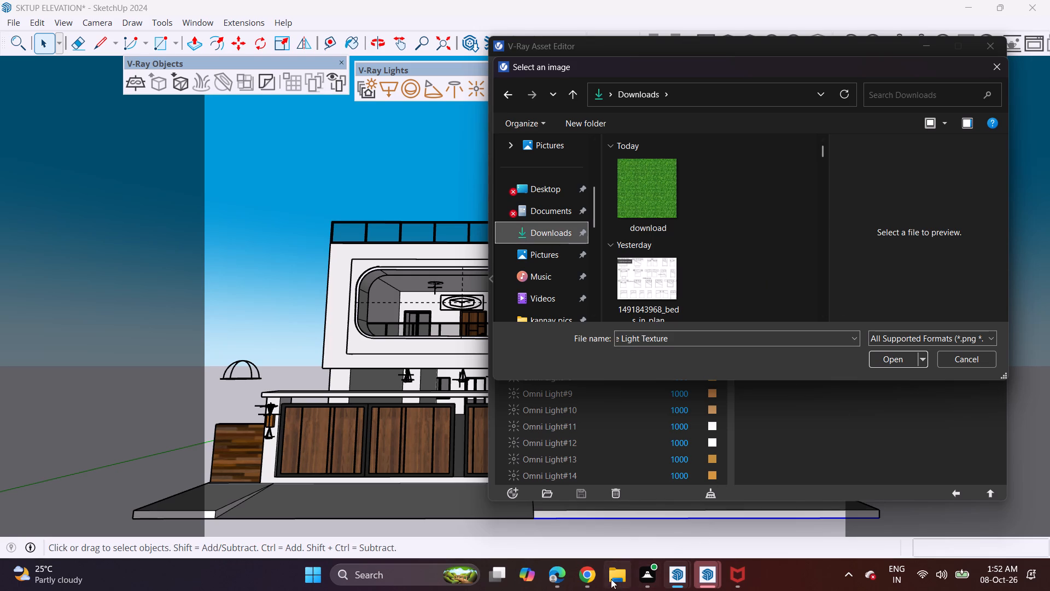
Switch to Chrome, preview Magnific's dark blue night sky image, and save the results page to Downloads as Webpage, Complete.
click(596, 576)
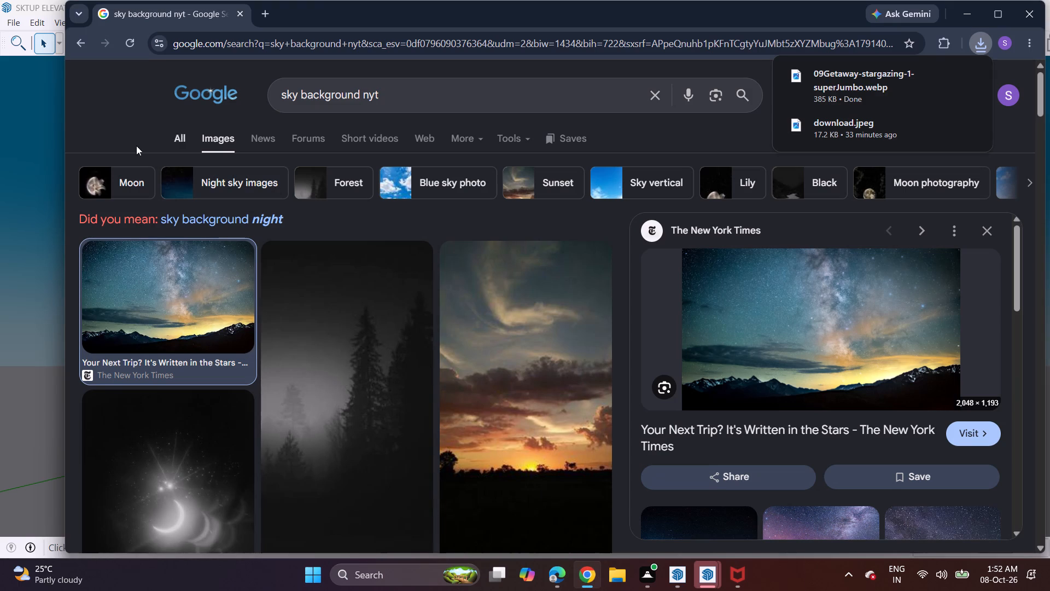
scroll(369, 281, down, 4)
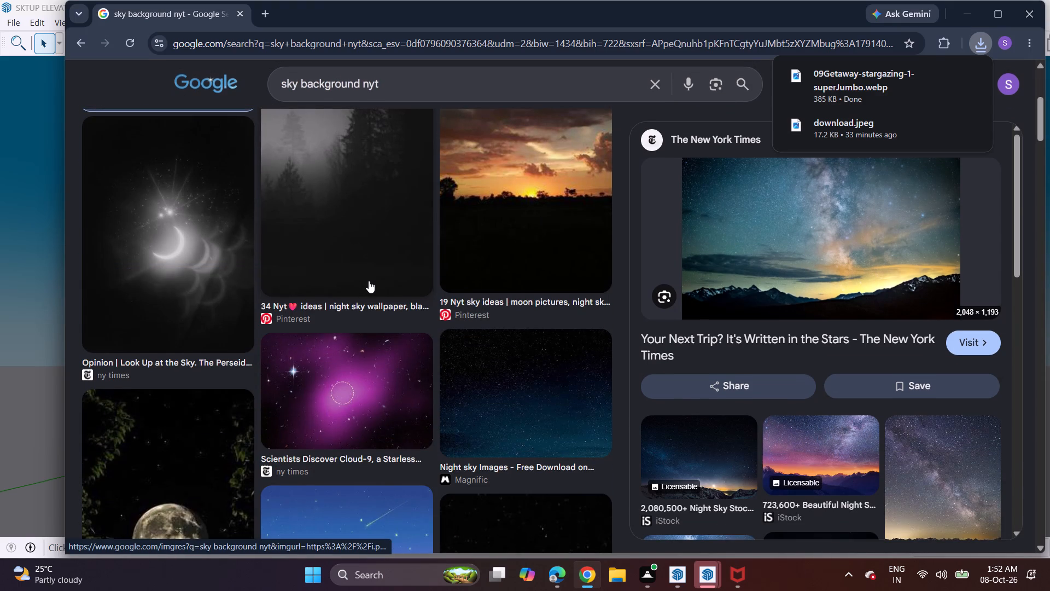
scroll(369, 281, down, 3)
click(529, 221)
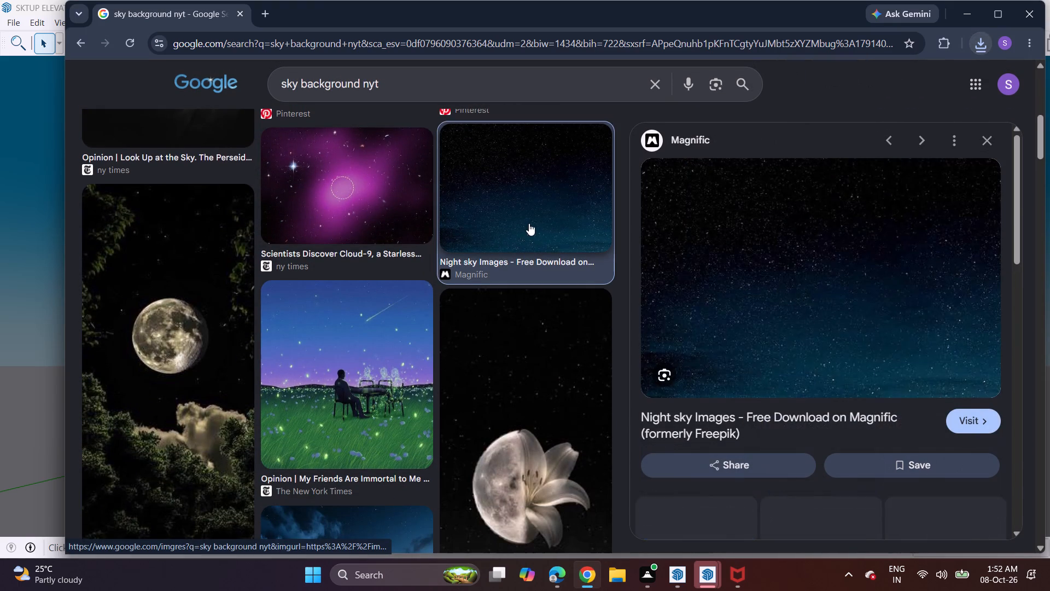
right_drag(643, 245, 638, 248)
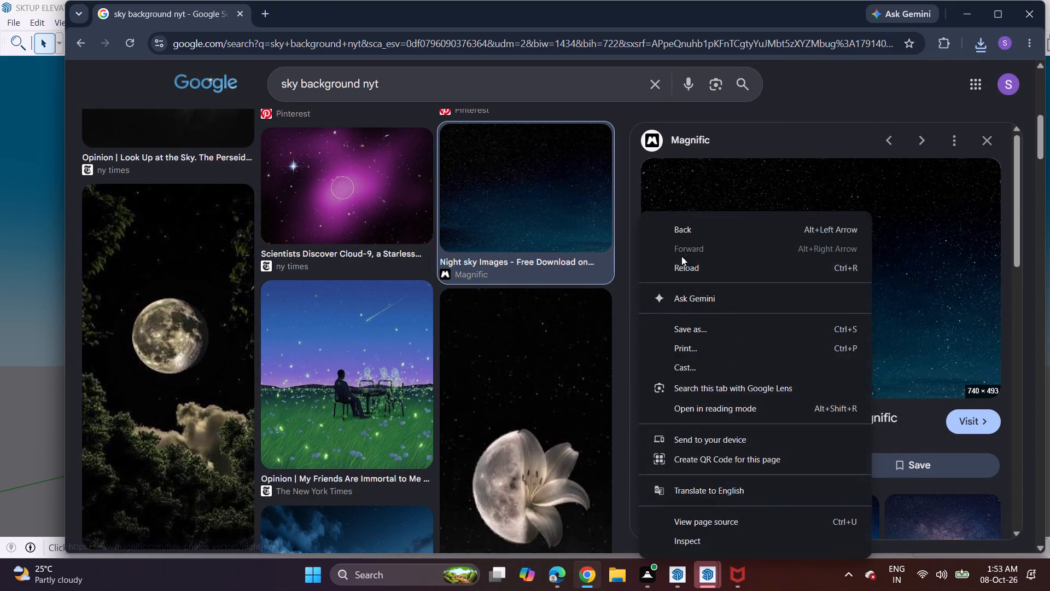
click(705, 338)
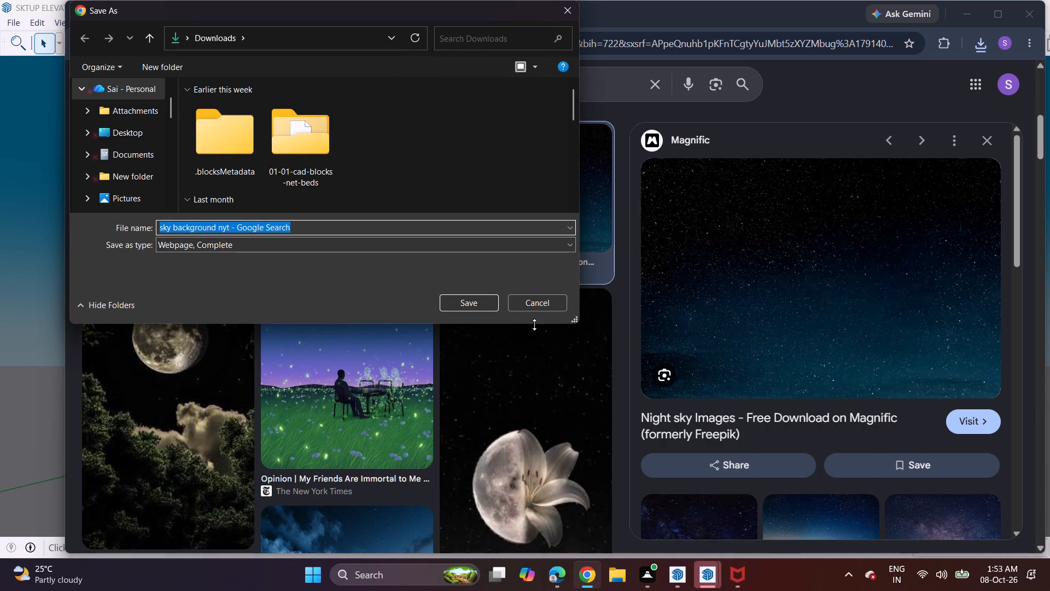
click(480, 302)
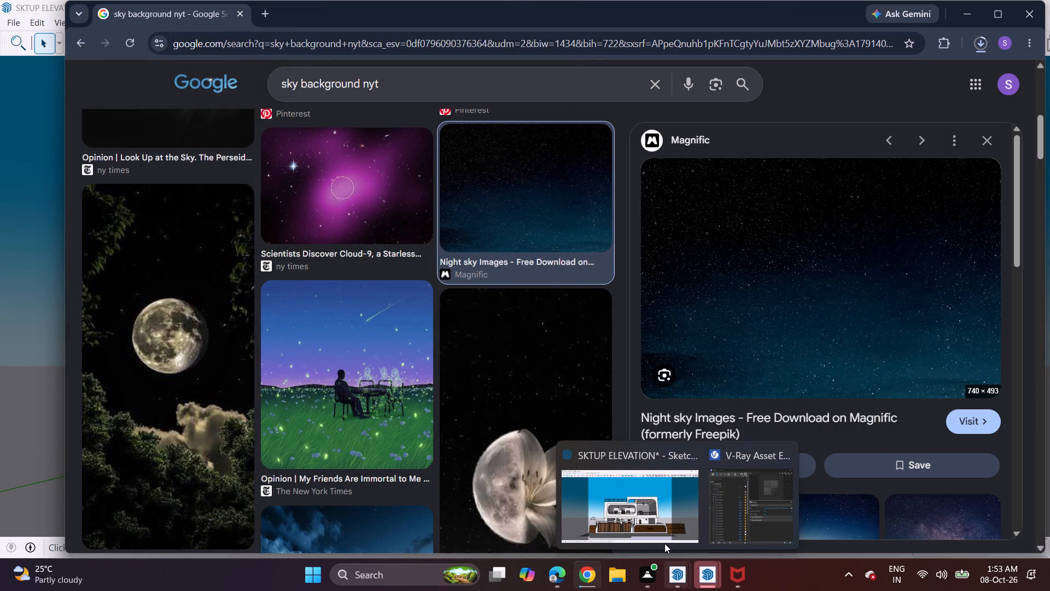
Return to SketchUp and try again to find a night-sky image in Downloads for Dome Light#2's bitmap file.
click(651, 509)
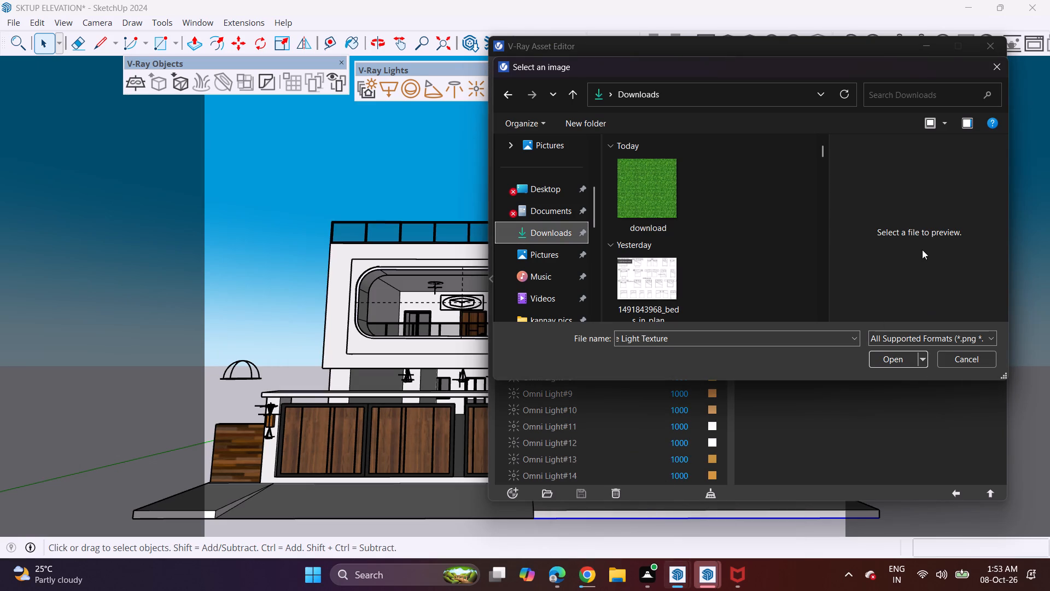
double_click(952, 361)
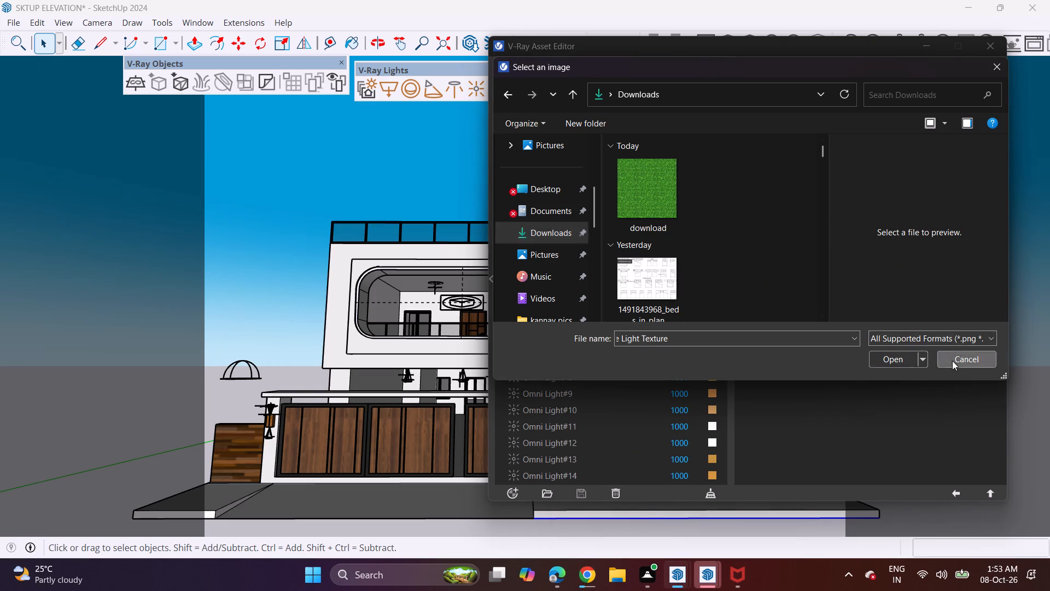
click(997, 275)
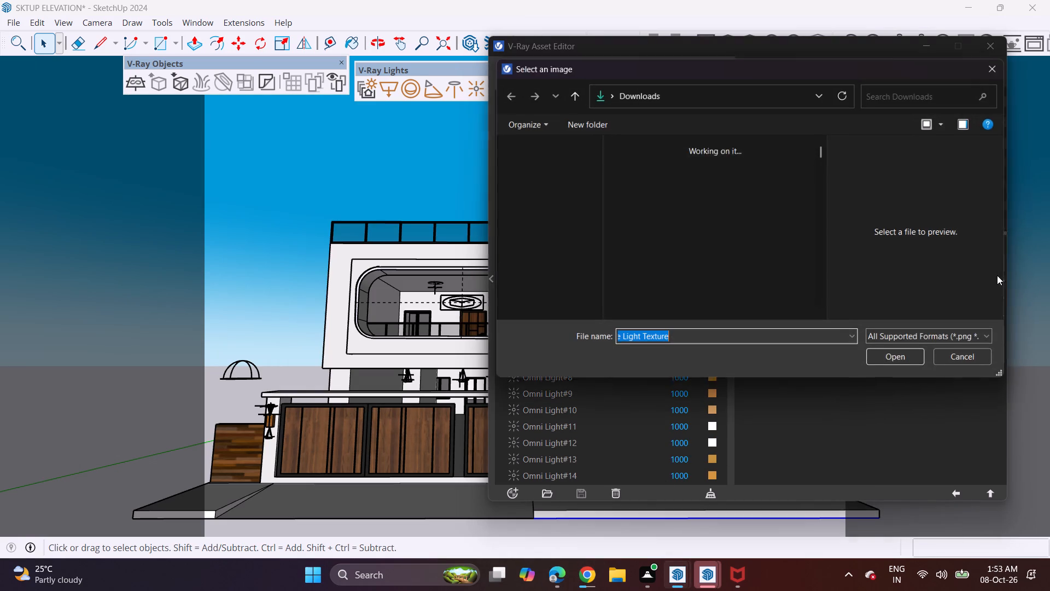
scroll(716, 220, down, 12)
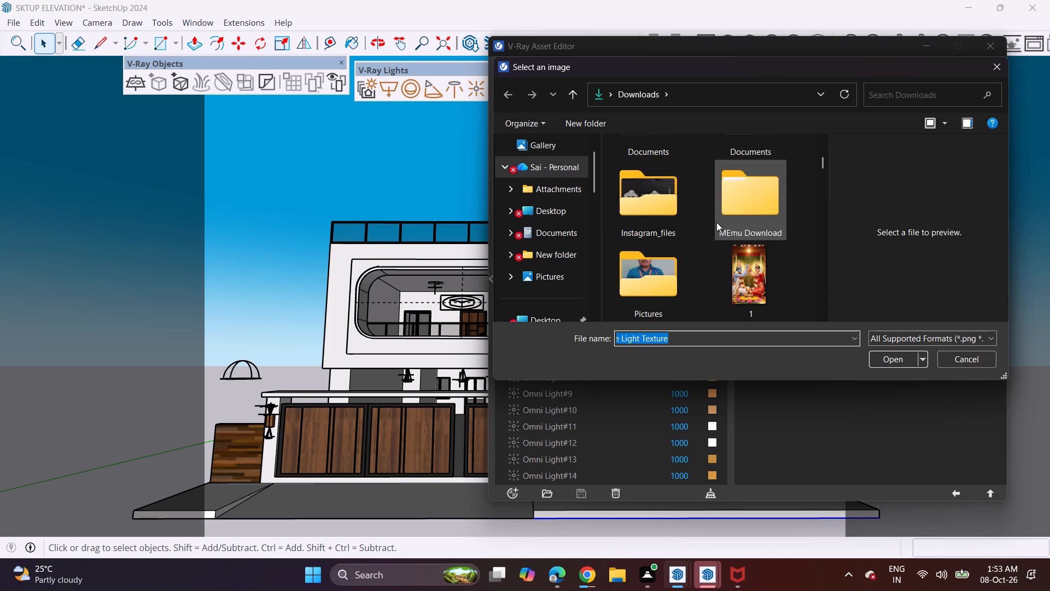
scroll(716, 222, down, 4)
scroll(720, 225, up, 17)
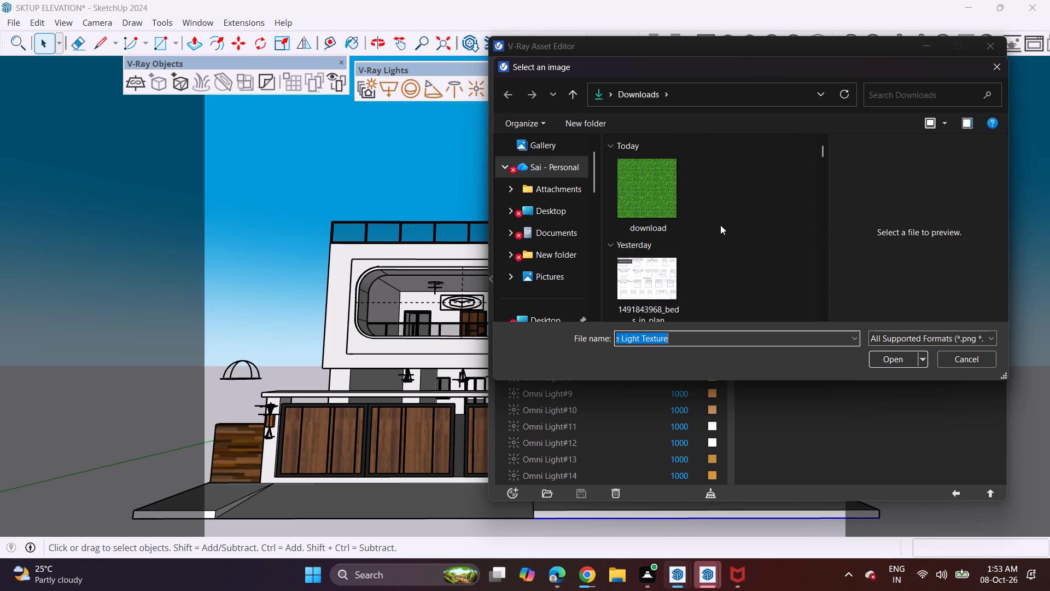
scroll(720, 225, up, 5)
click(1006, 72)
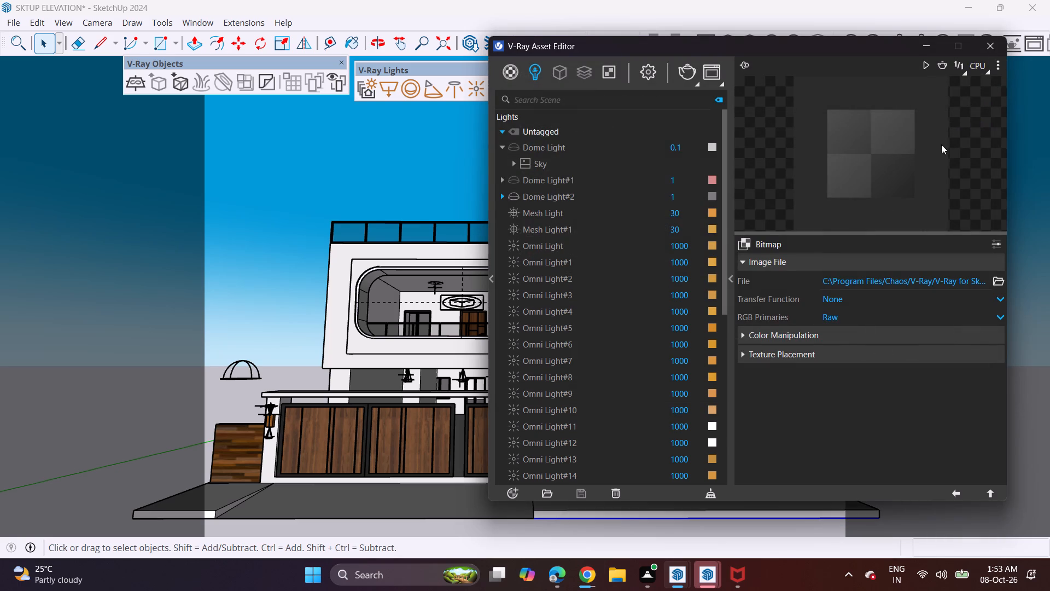
Switch on the first Dome Light, the one with the Sky texture.
scroll(524, 209, up, 2)
click(514, 149)
Set the V-Ray render quality to High+.
click(642, 75)
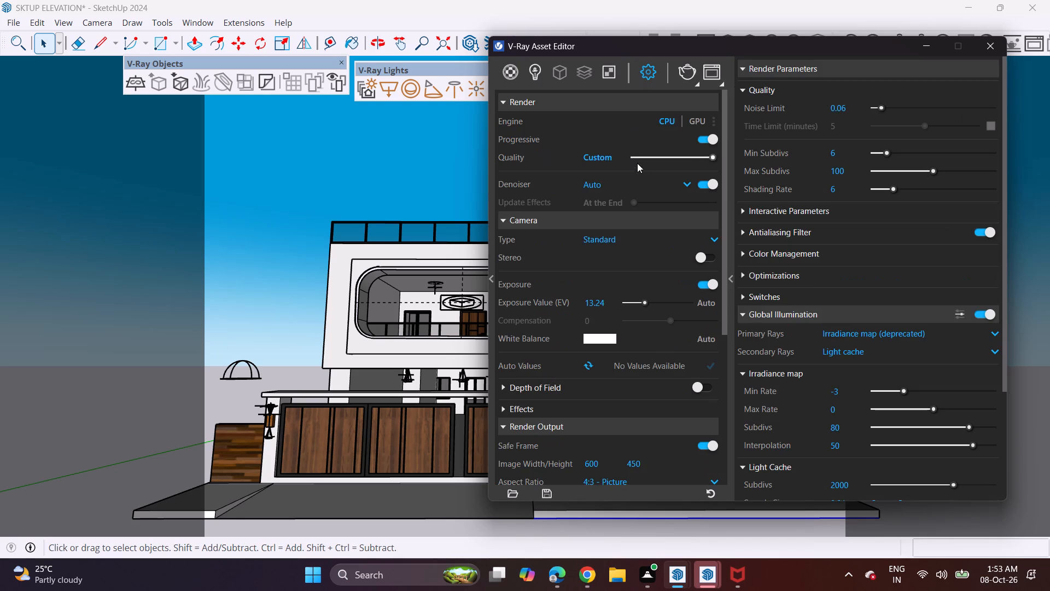
drag(687, 155, 709, 158)
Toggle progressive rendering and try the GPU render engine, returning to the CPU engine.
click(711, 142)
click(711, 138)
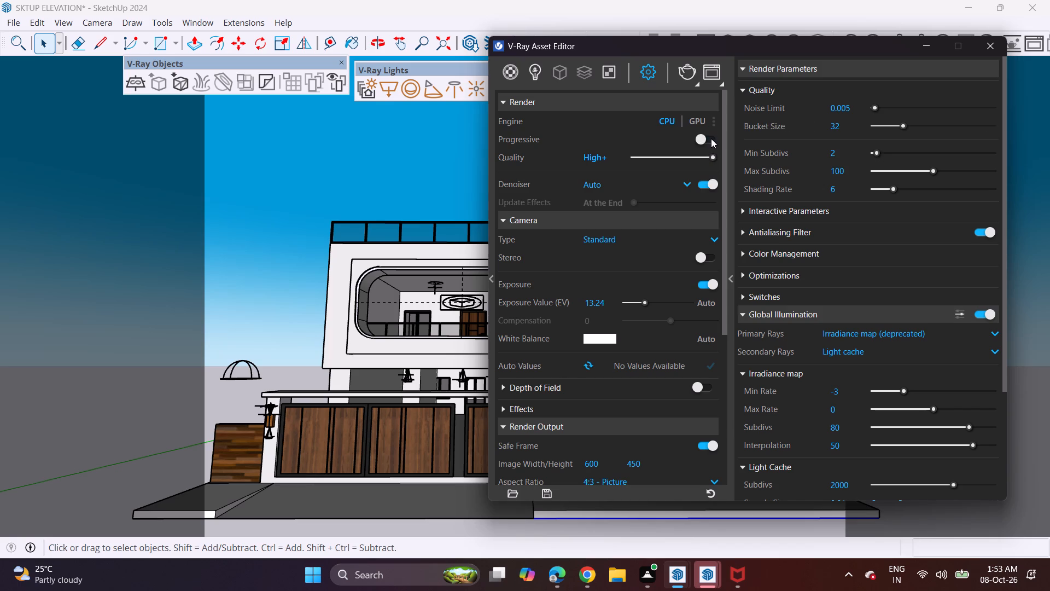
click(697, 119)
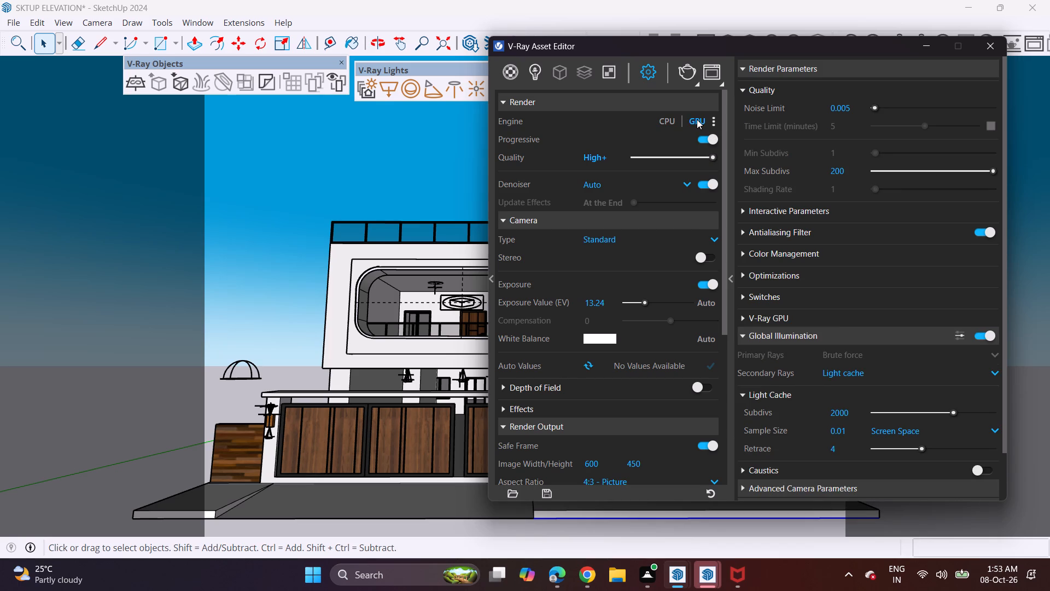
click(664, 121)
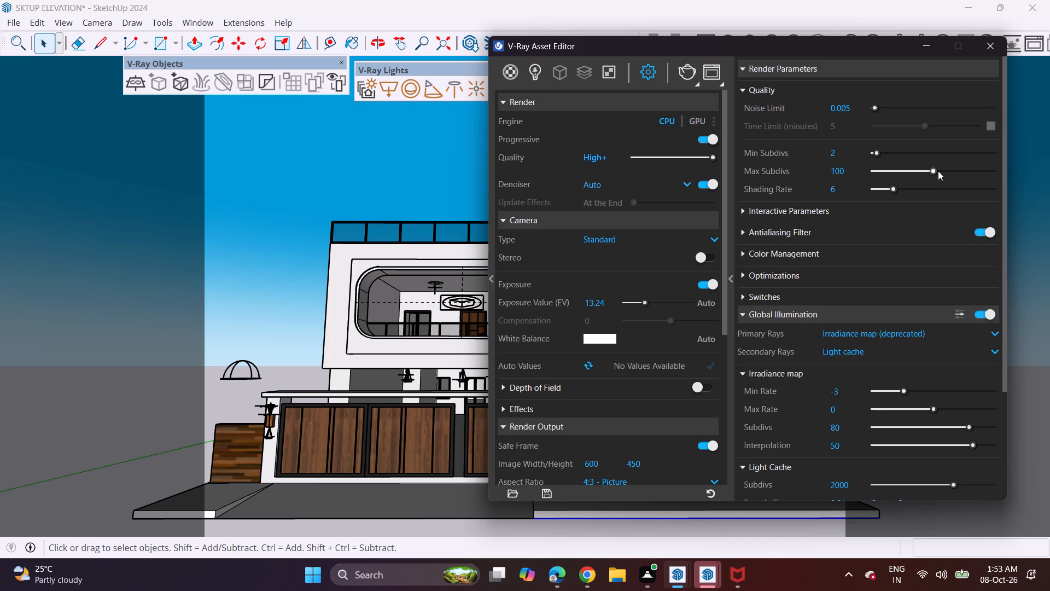
Lower the render quality's Max Subdivs to 74.
click(938, 171)
drag(938, 171, 914, 176)
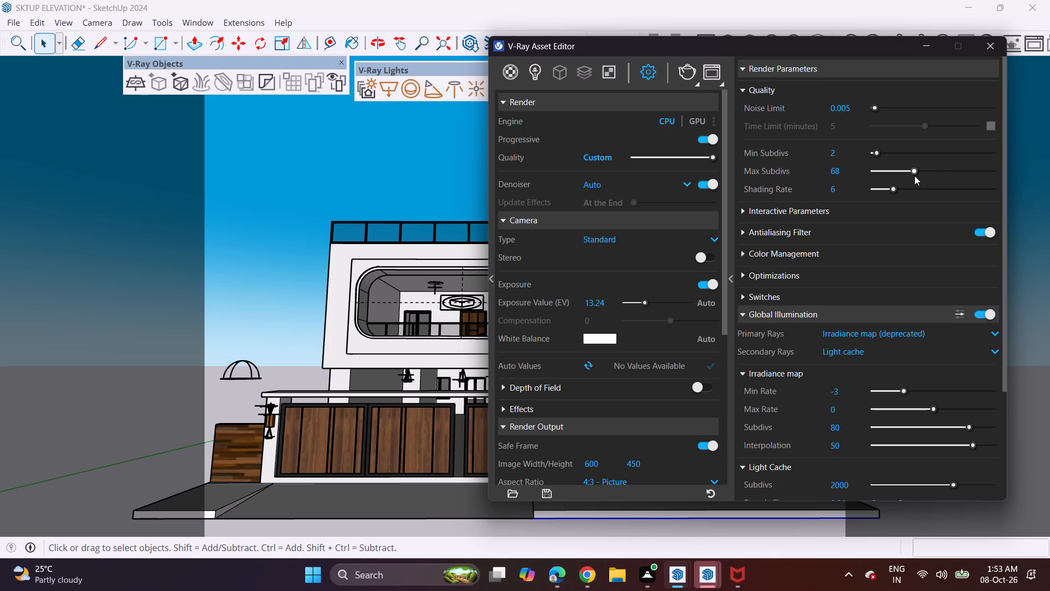
drag(914, 176, 918, 175)
click(918, 175)
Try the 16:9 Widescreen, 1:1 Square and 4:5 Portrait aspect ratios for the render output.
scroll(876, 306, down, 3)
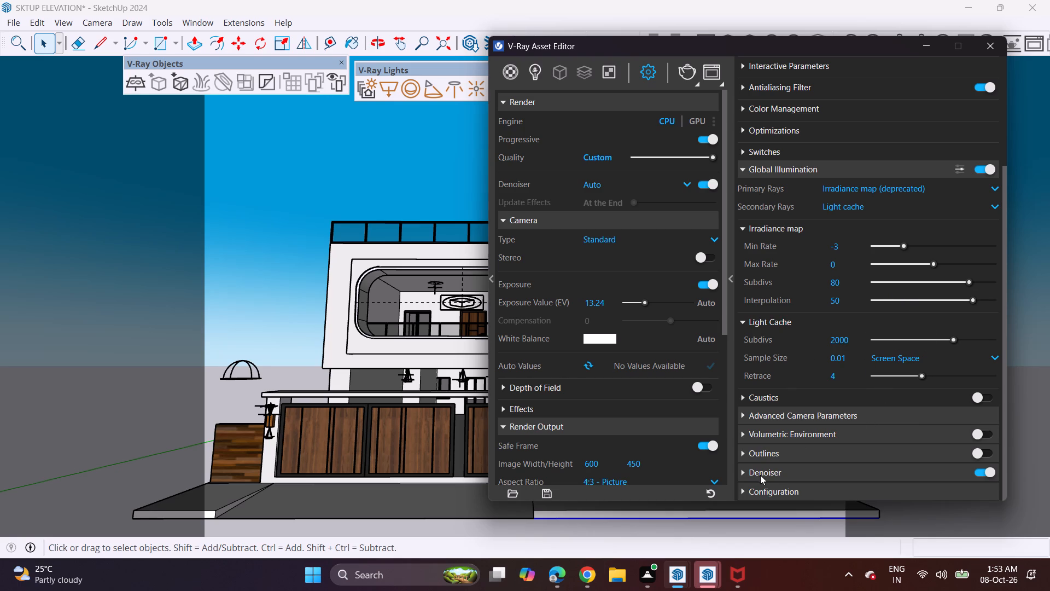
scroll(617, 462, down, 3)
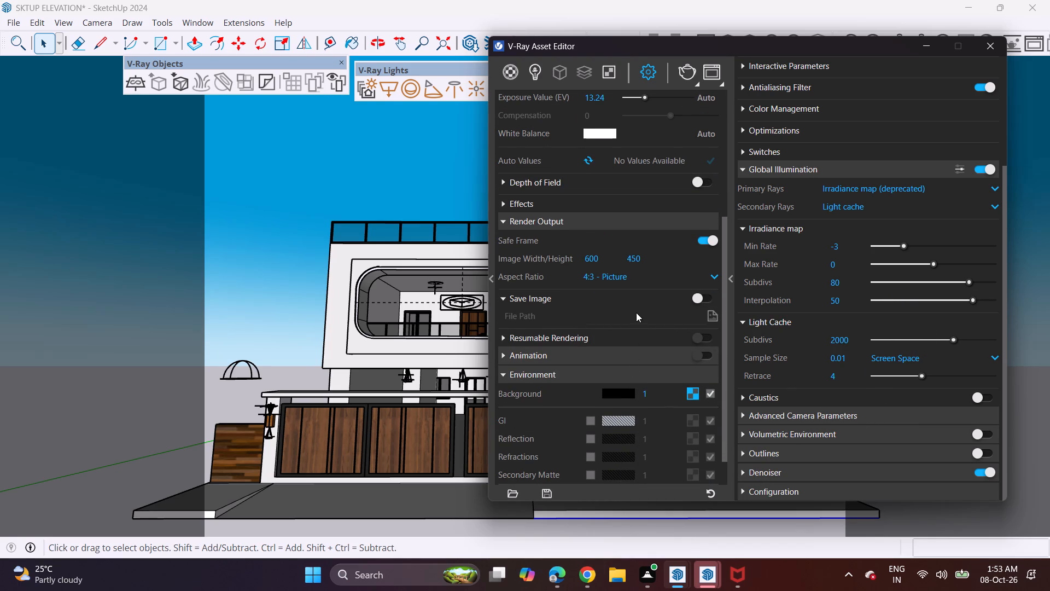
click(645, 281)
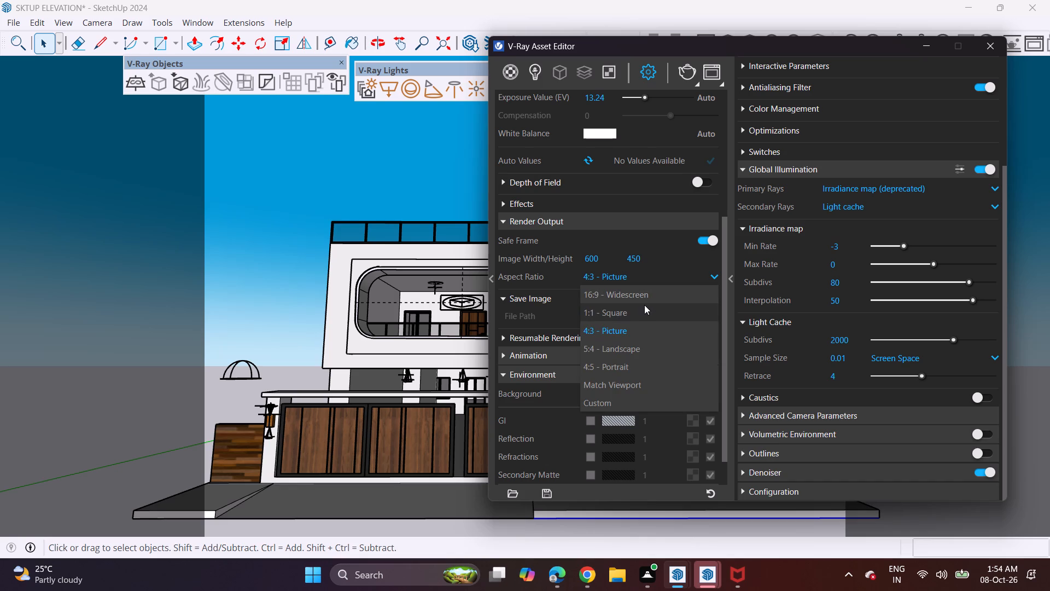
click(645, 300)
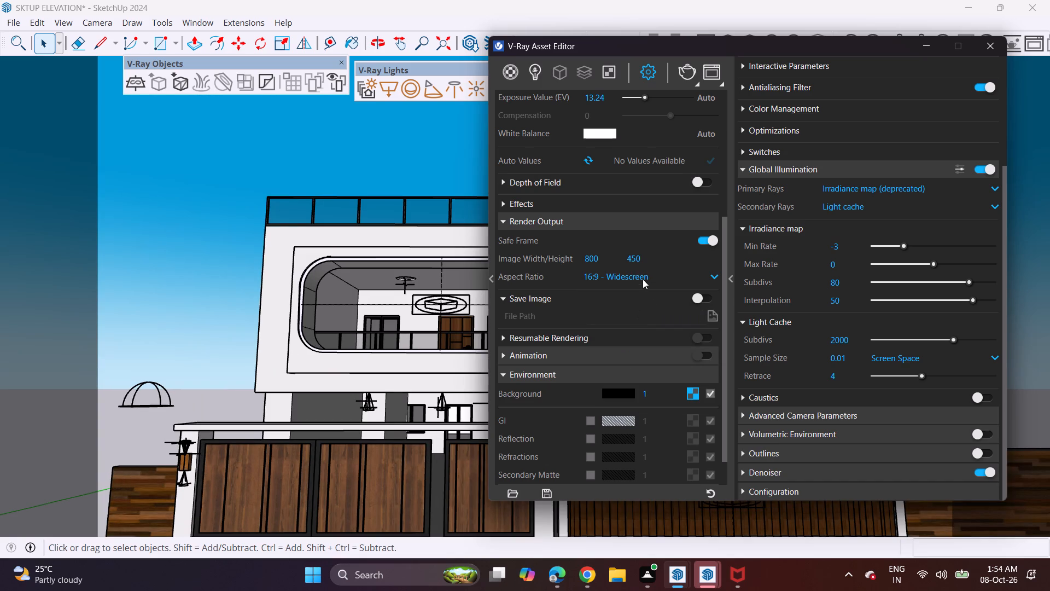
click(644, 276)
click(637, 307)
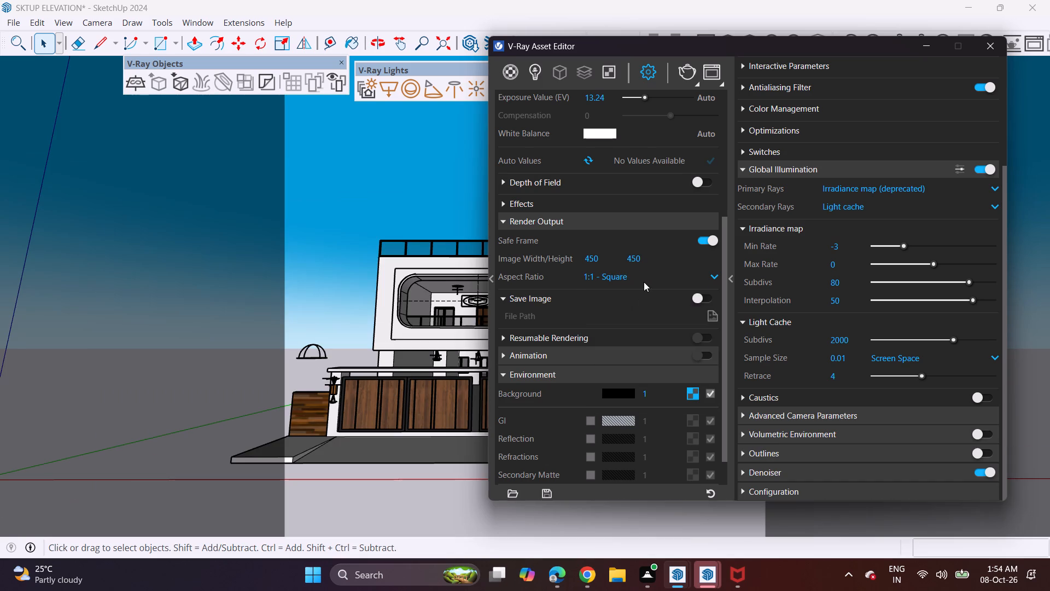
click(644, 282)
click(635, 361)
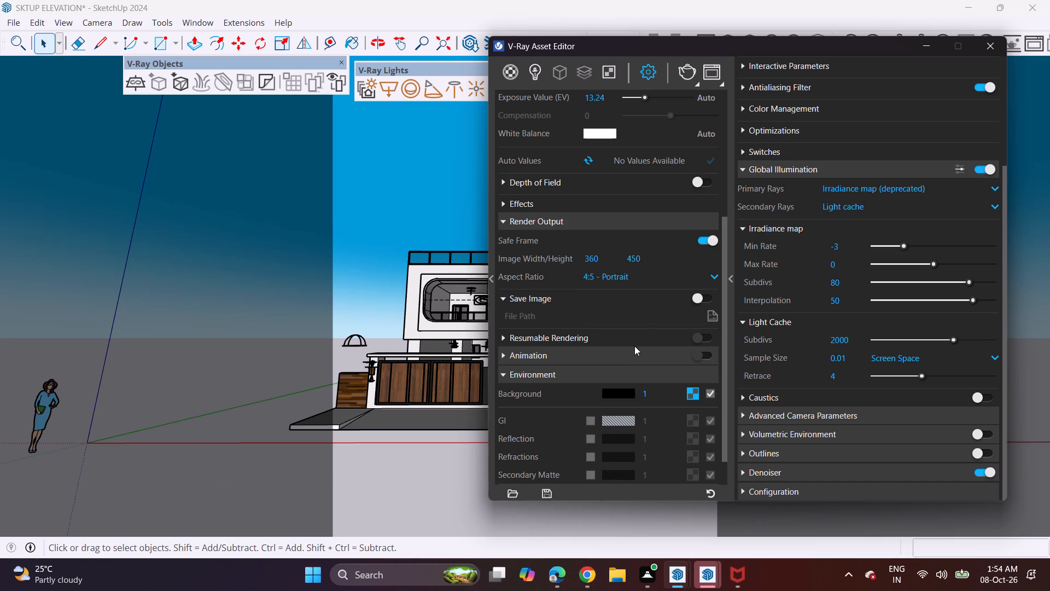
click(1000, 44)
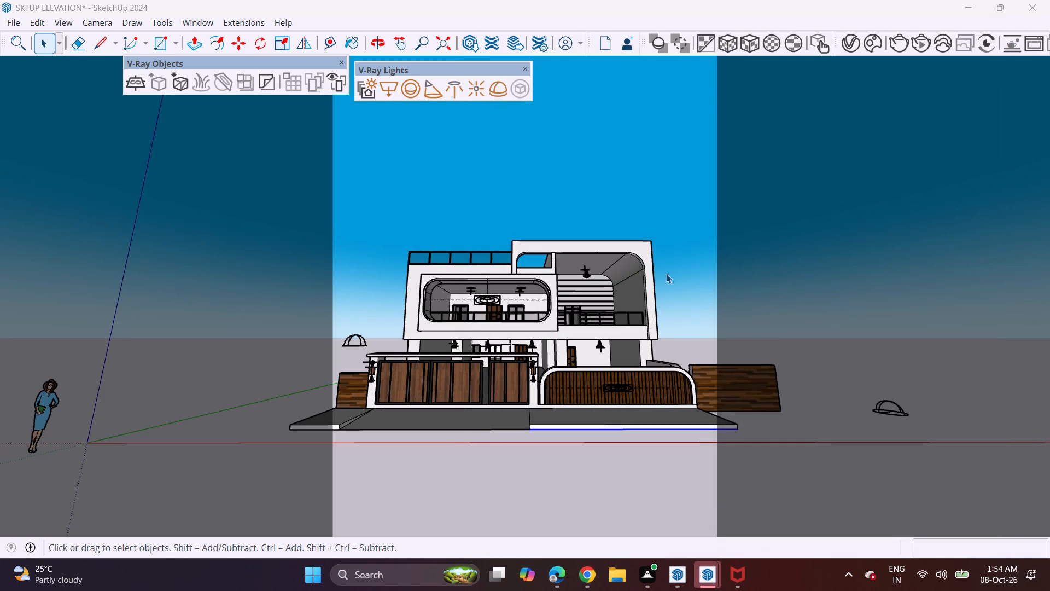
Examine how the house elevation fits within the 4:5 portrait safe frame from several viewing angles.
drag(498, 322, 498, 329)
middle_drag(524, 293, 522, 320)
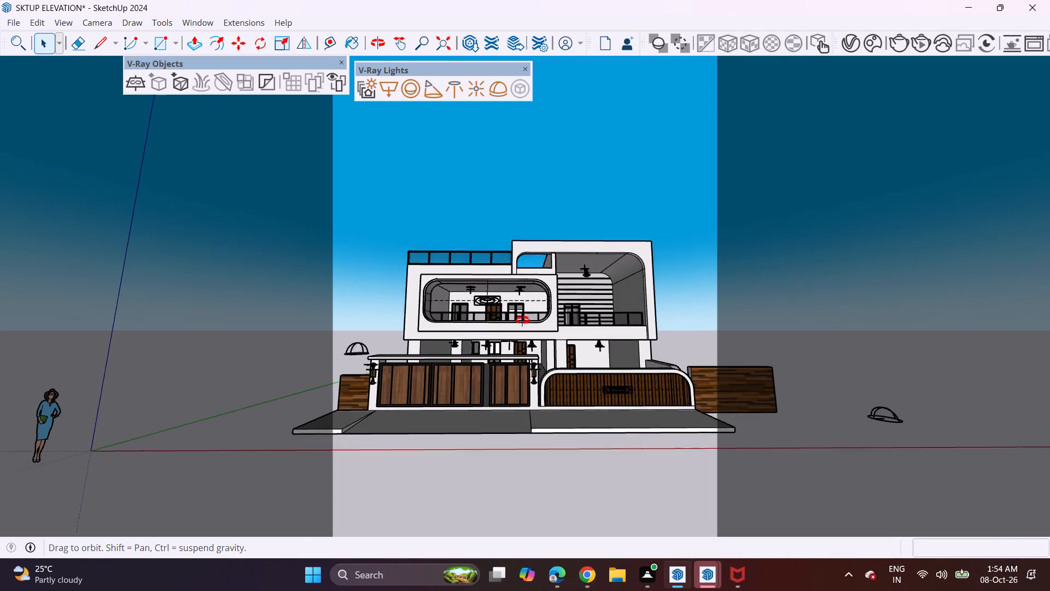
middle_drag(522, 320, 523, 286)
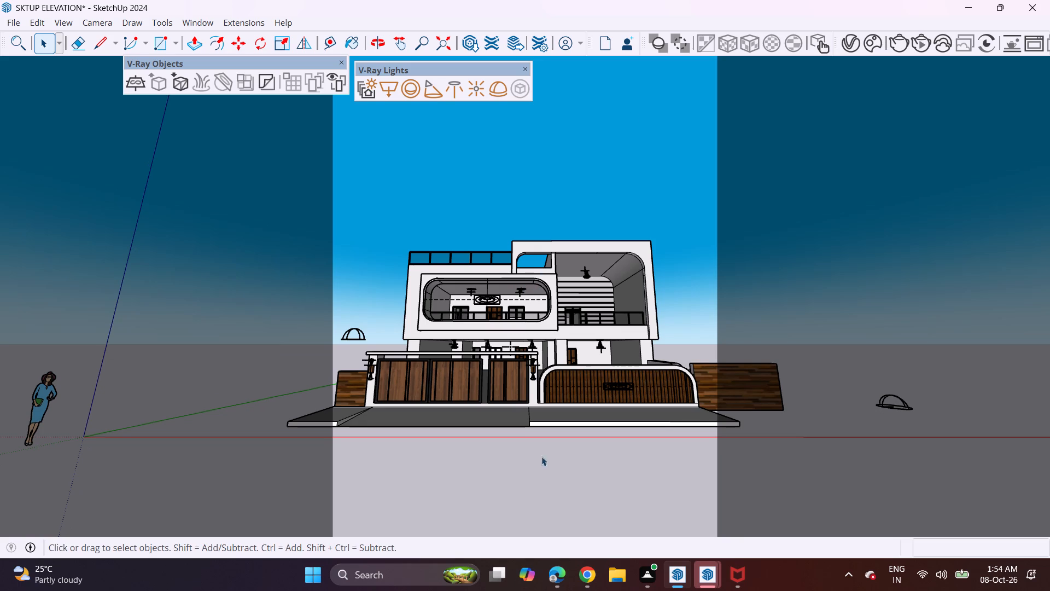
middle_drag(624, 47, 629, 79)
ctrl+middle_drag(542, 140, 544, 181)
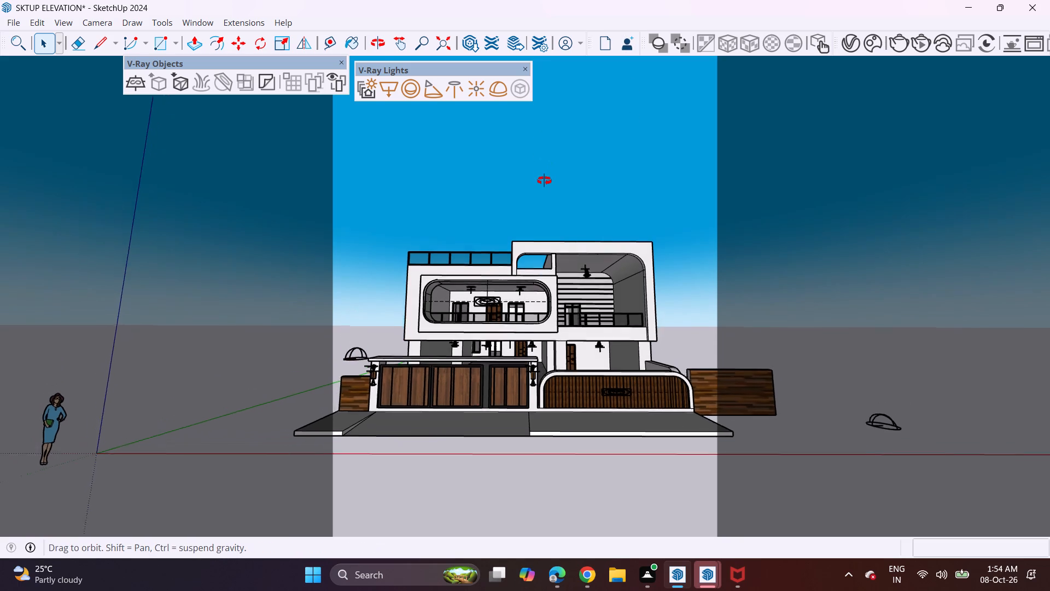
ctrl+middle_drag(544, 181, 542, 144)
middle_drag(483, 280, 480, 274)
ctrl+middle_drag(489, 271, 487, 348)
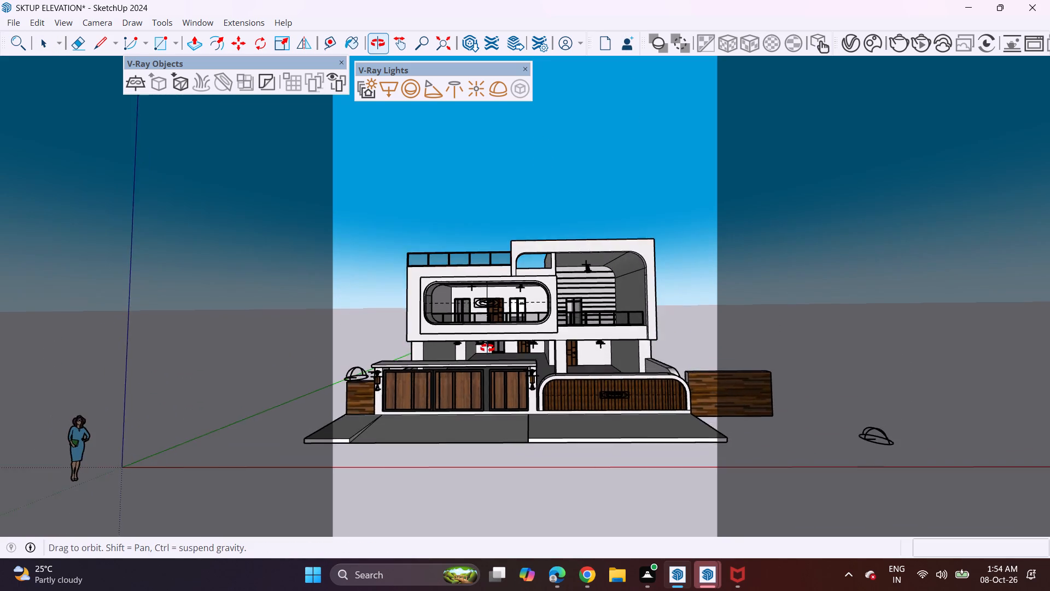
ctrl+middle_drag(487, 348, 488, 286)
scroll(496, 418, up, 2)
middle_drag(519, 298, 519, 311)
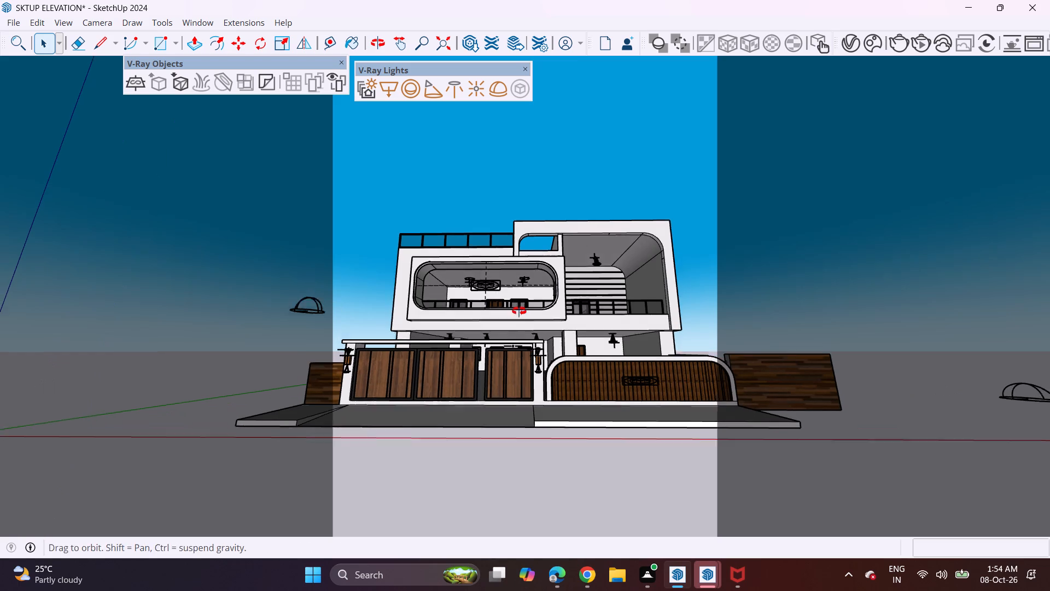
middle_drag(519, 311, 519, 333)
scroll(510, 277, up, 2)
scroll(511, 273, down, 1)
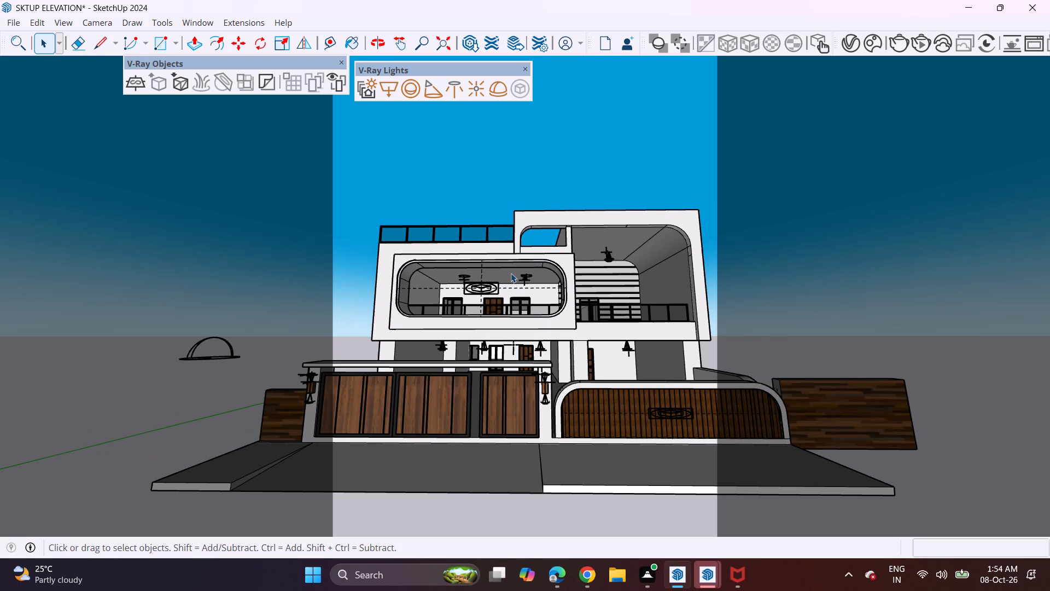
Set the render output aspect ratio to Match Viewport and return to the model.
click(851, 39)
click(612, 283)
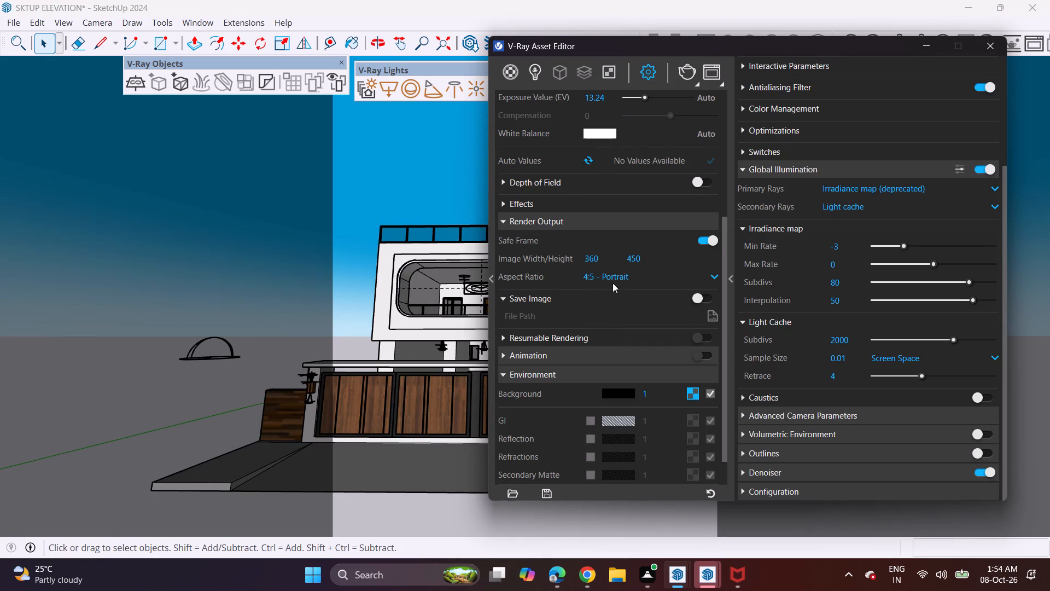
click(619, 275)
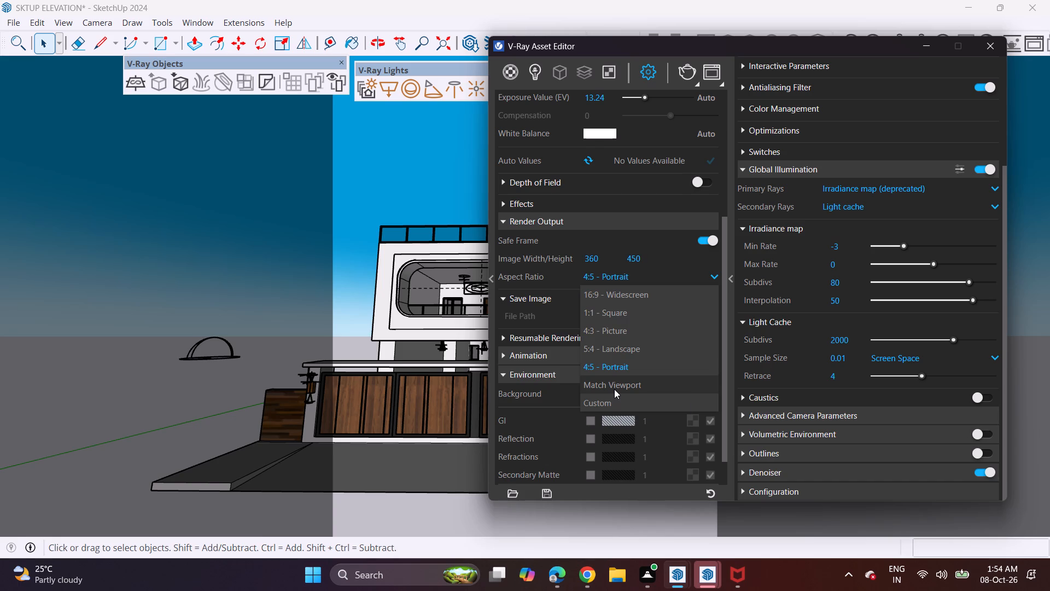
click(614, 389)
scroll(335, 320, down, 3)
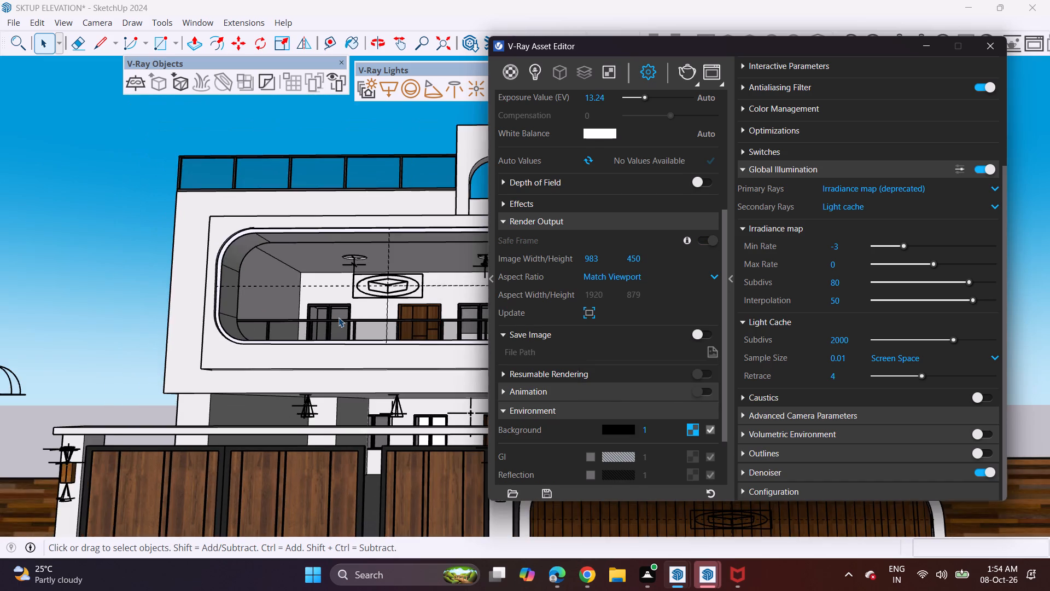
scroll(339, 317, down, 2)
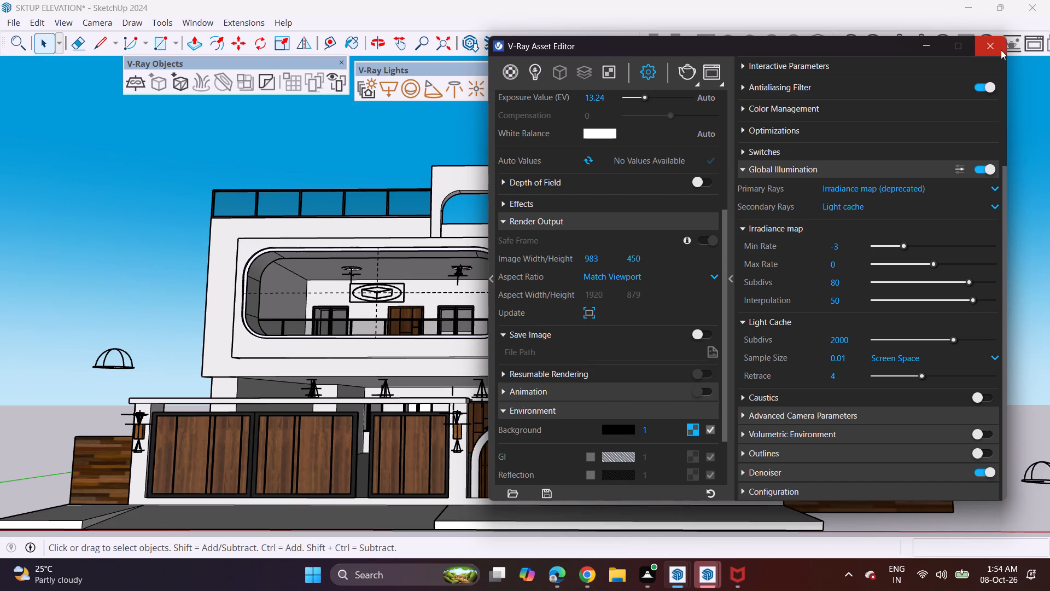
click(1001, 50)
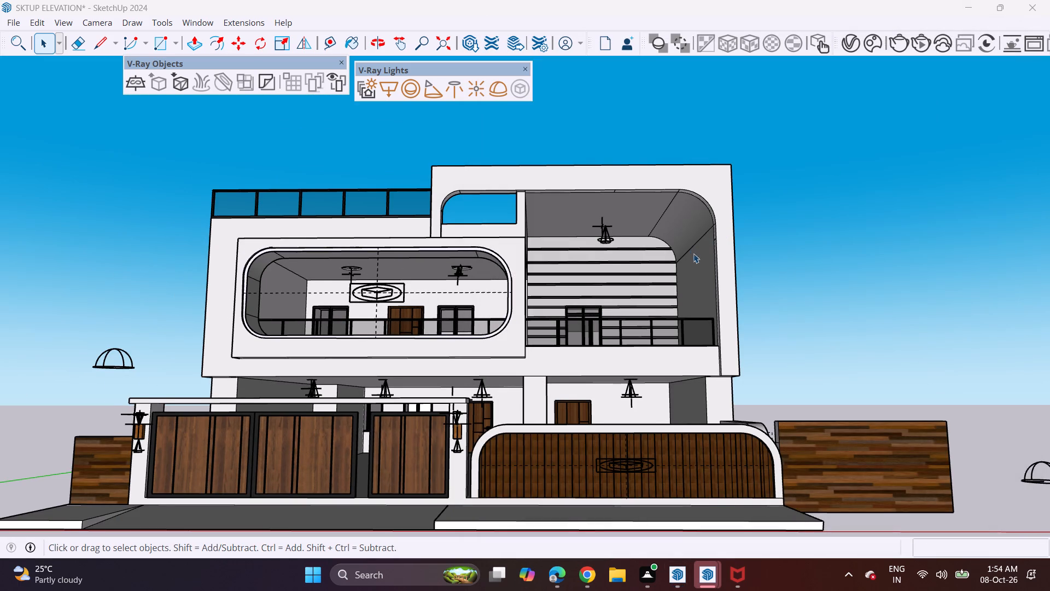
Push down the top face of the wood-clad boundary wall beside the curved slatted front wall by about 1' 6".
shift+middle_click(693, 253)
shift+middle_drag(514, 291, 582, 303)
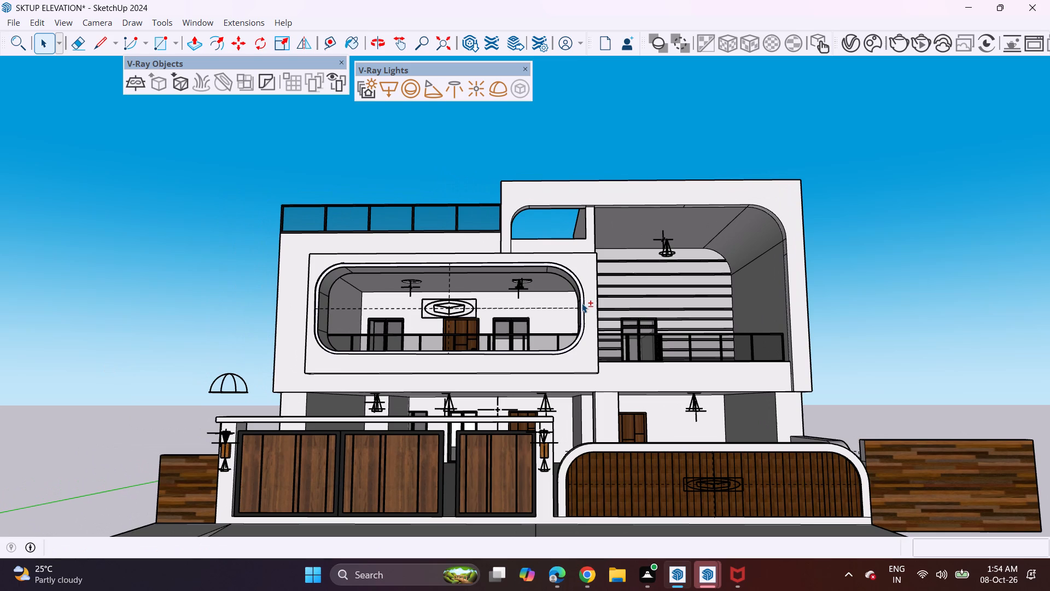
shift+middle_drag(592, 318, 587, 308)
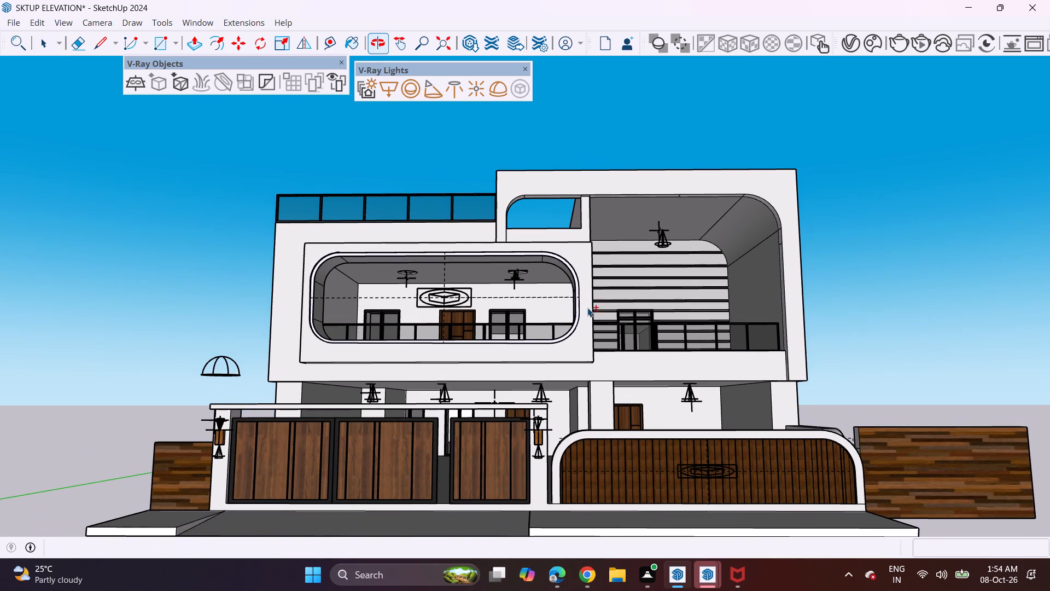
scroll(538, 320, up, 1)
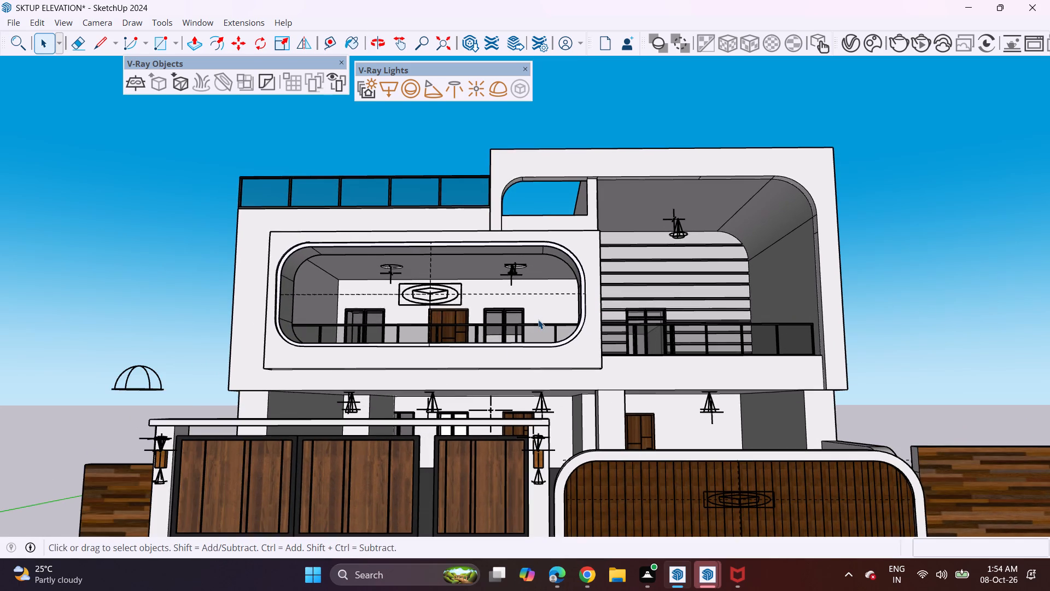
scroll(538, 320, down, 2)
middle_drag(541, 334, 539, 345)
scroll(535, 326, up, 1)
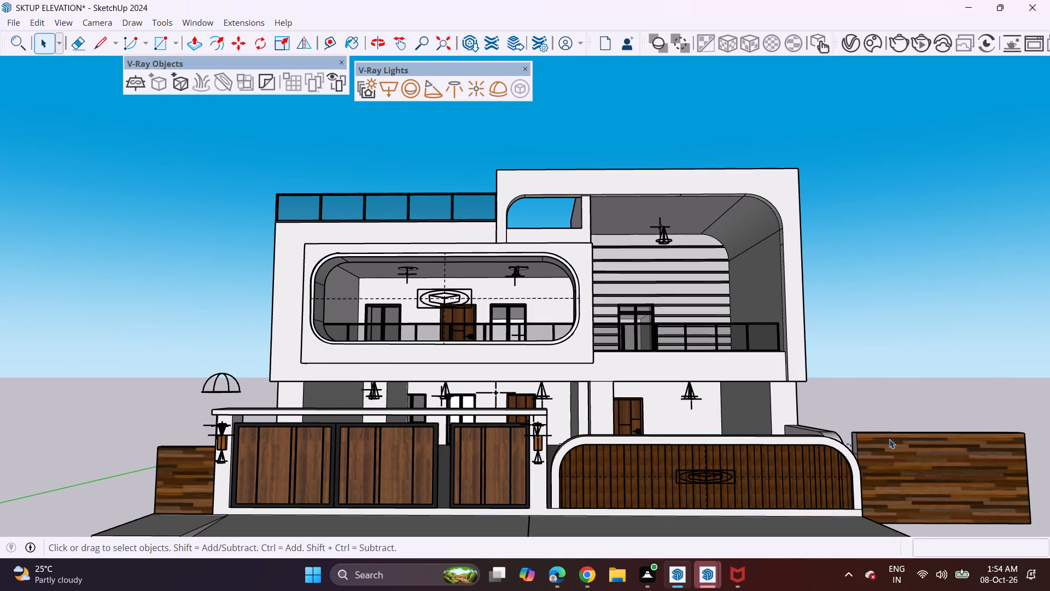
middle_drag(897, 441, 882, 466)
scroll(871, 436, up, 3)
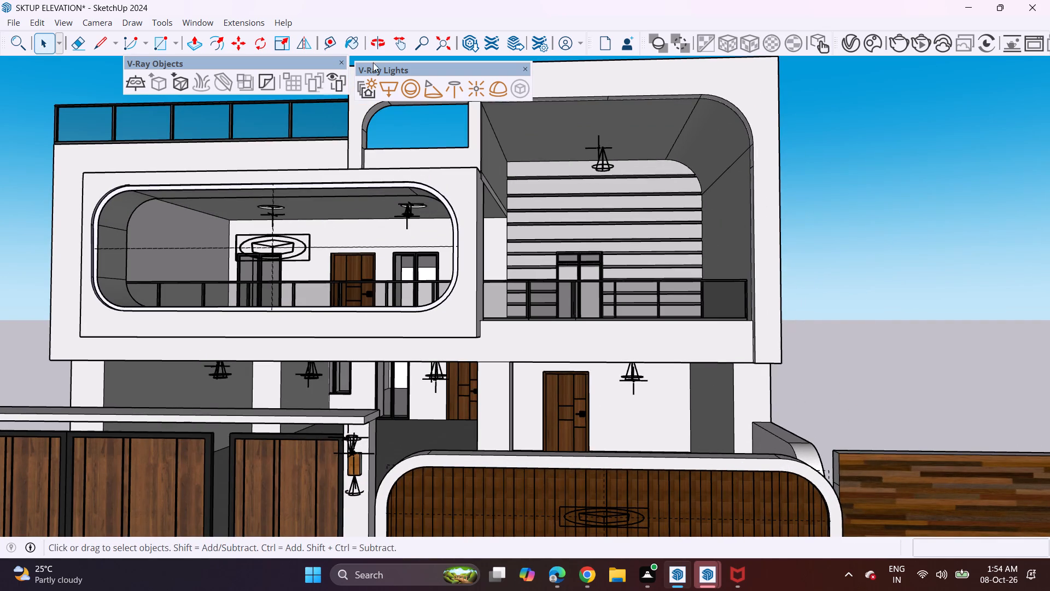
double_click(194, 42)
double_click(878, 448)
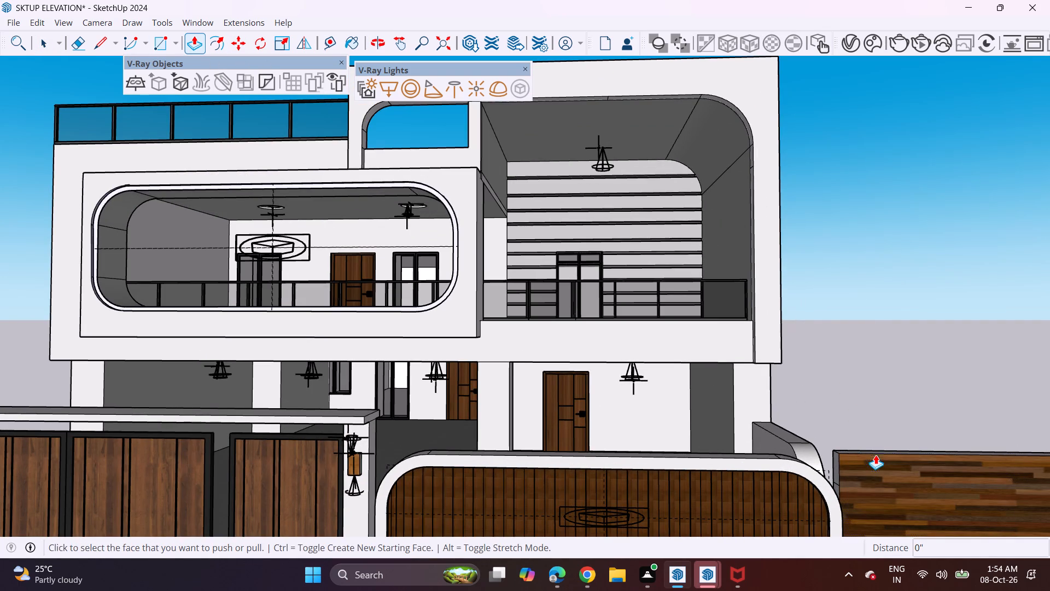
middle_drag(886, 472, 884, 505)
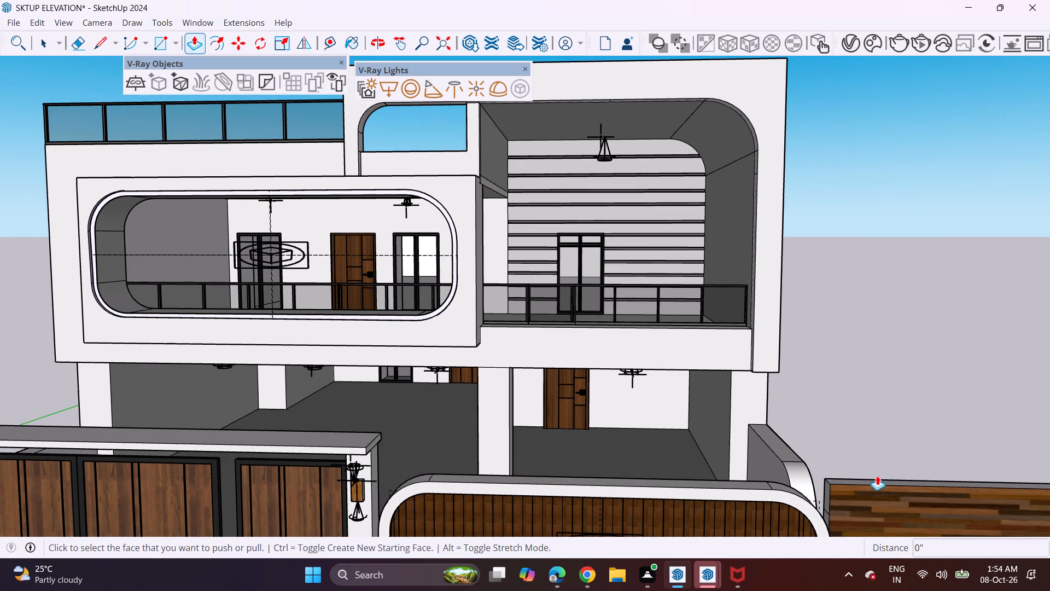
scroll(874, 473, up, 3)
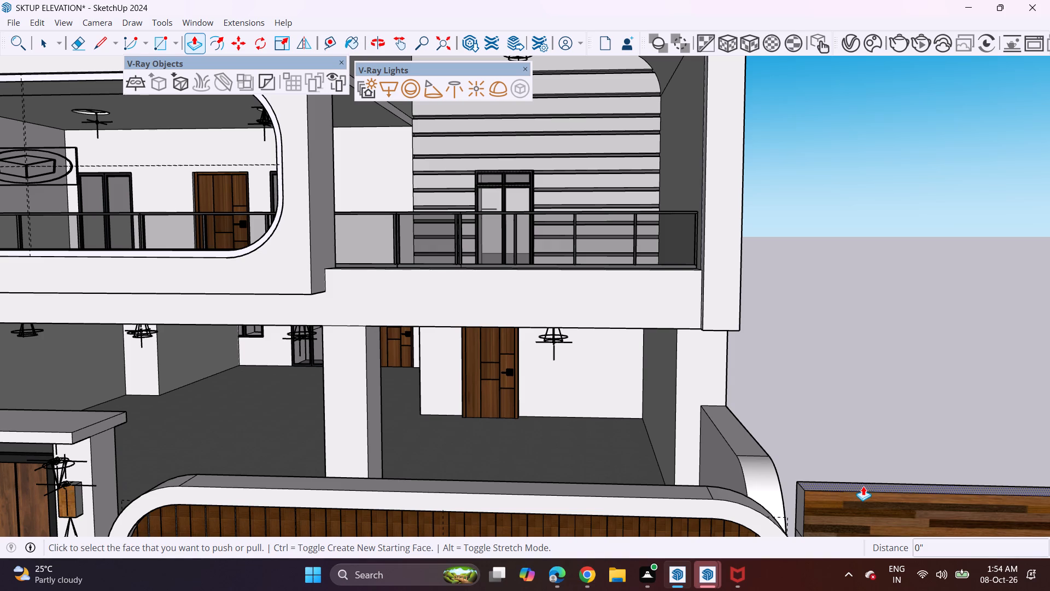
click(837, 483)
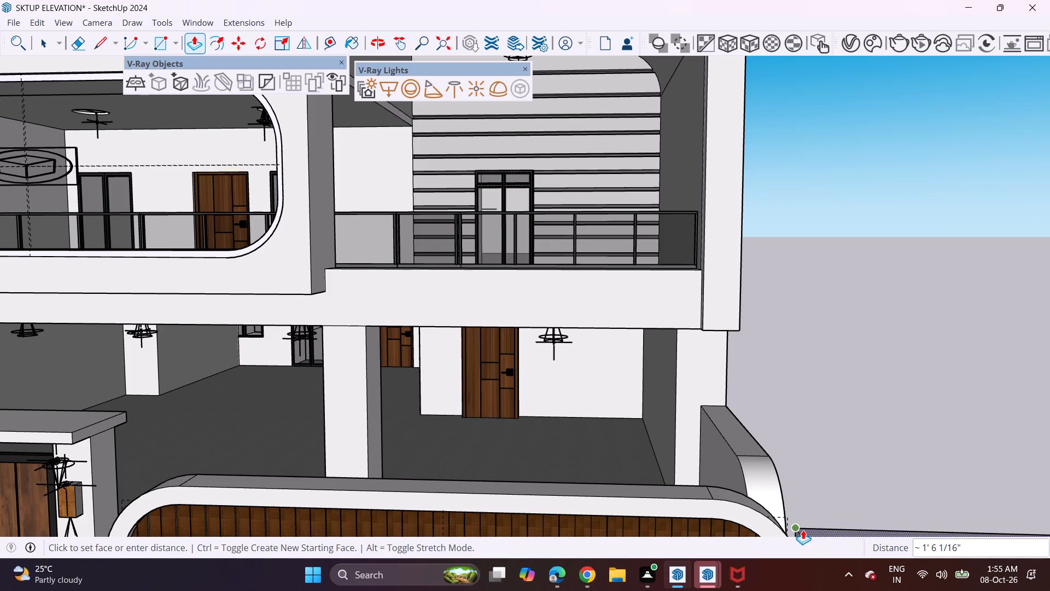
click(803, 530)
Run a non-interactive V-Ray render of the full front elevation and check its lighting in the frame buffer.
scroll(817, 481, down, 2)
middle_drag(820, 481, 809, 408)
scroll(809, 406, down, 5)
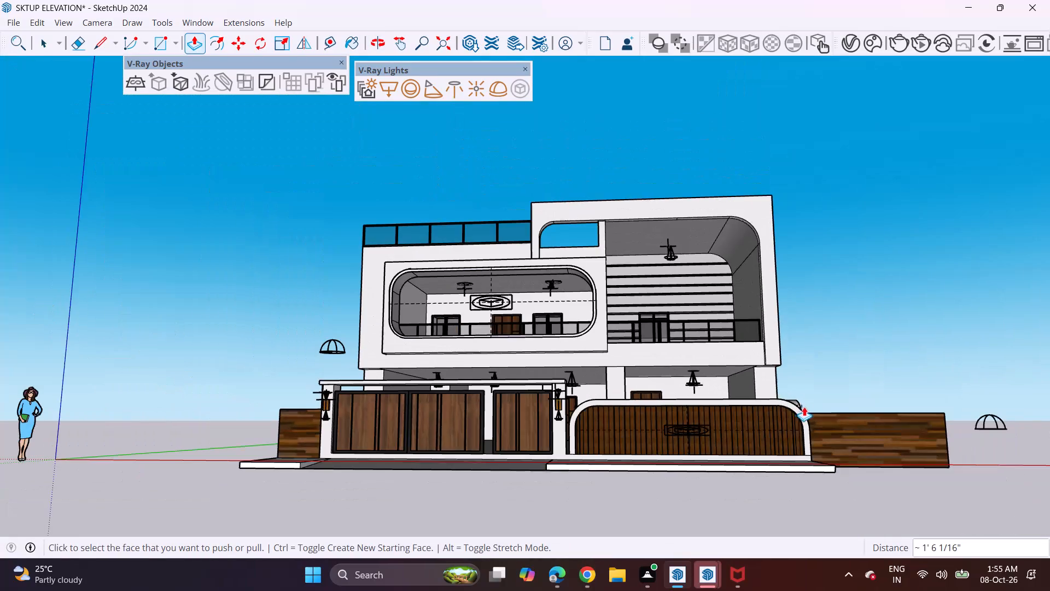
scroll(804, 407, down, 1)
middle_drag(787, 404, 795, 418)
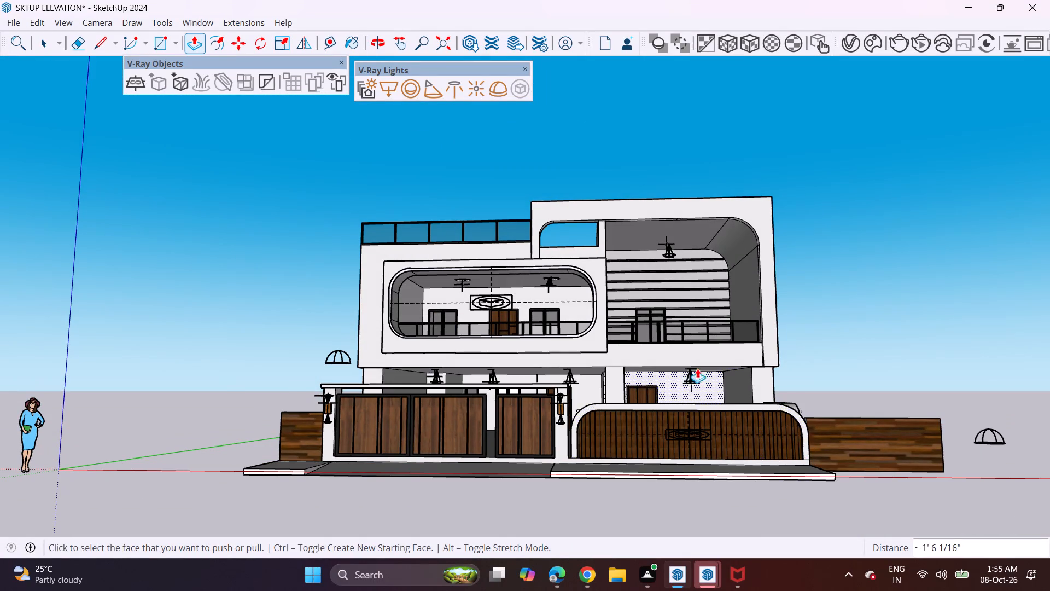
scroll(701, 355, up, 2)
middle_drag(705, 363, 736, 369)
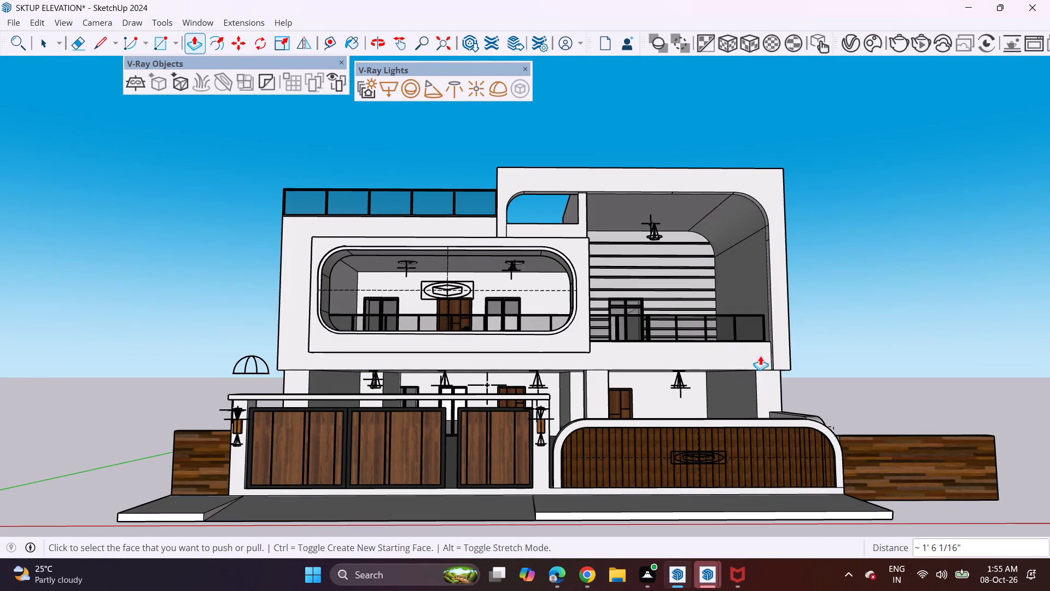
click(905, 48)
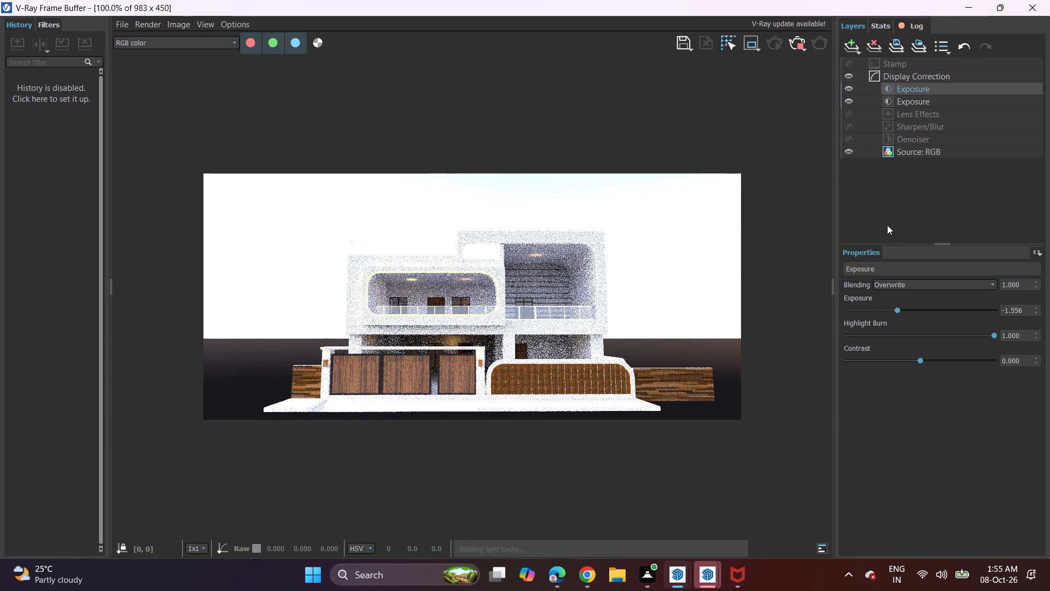
click(1036, 14)
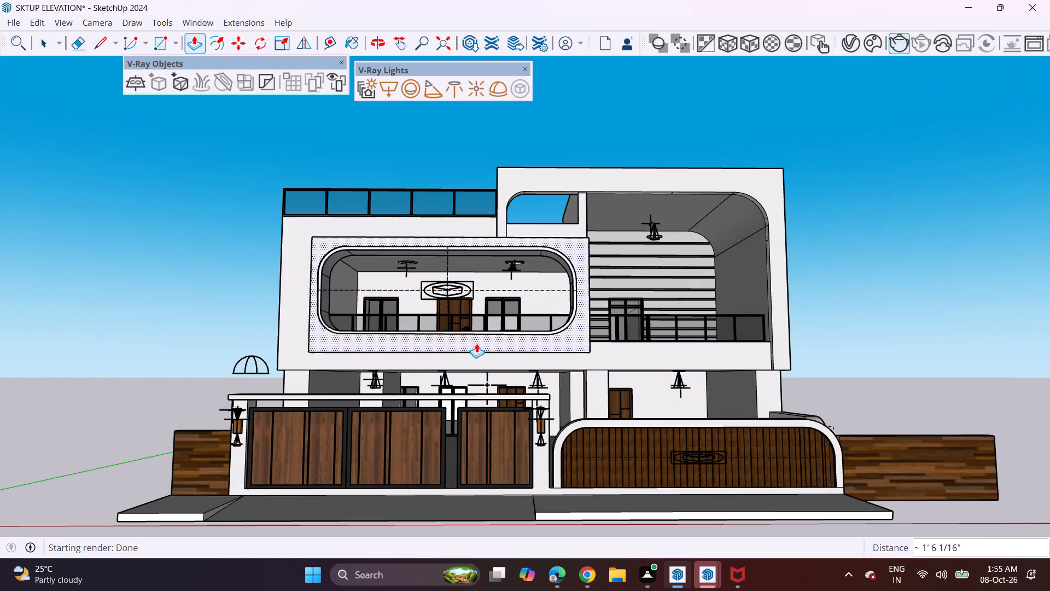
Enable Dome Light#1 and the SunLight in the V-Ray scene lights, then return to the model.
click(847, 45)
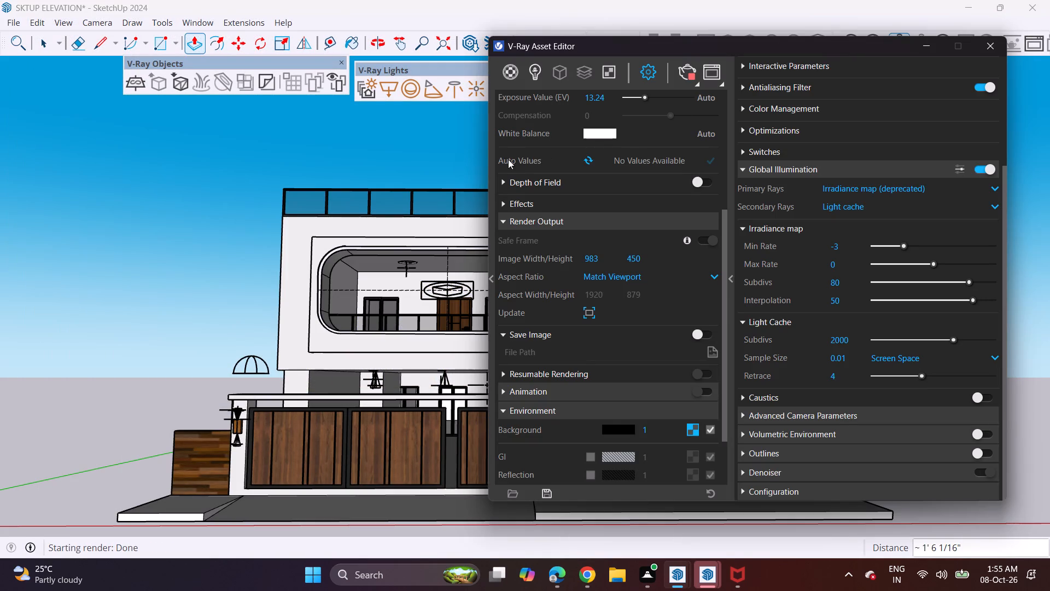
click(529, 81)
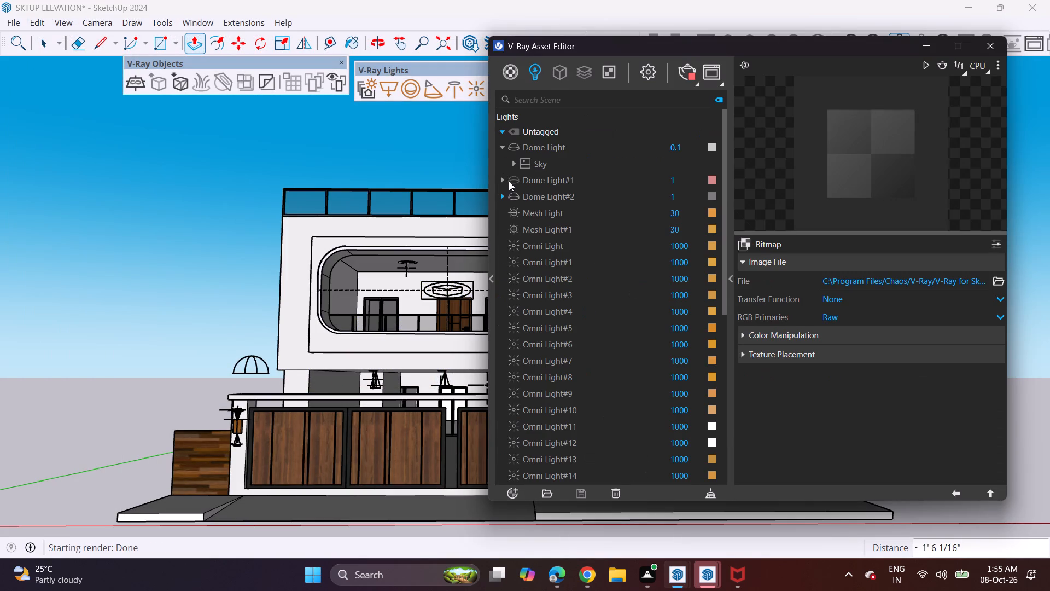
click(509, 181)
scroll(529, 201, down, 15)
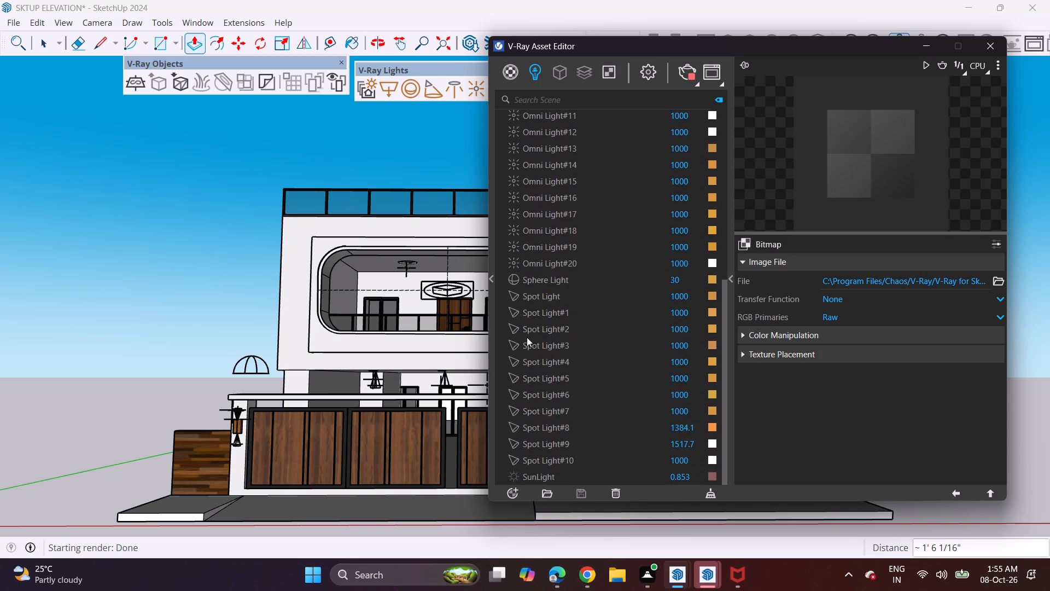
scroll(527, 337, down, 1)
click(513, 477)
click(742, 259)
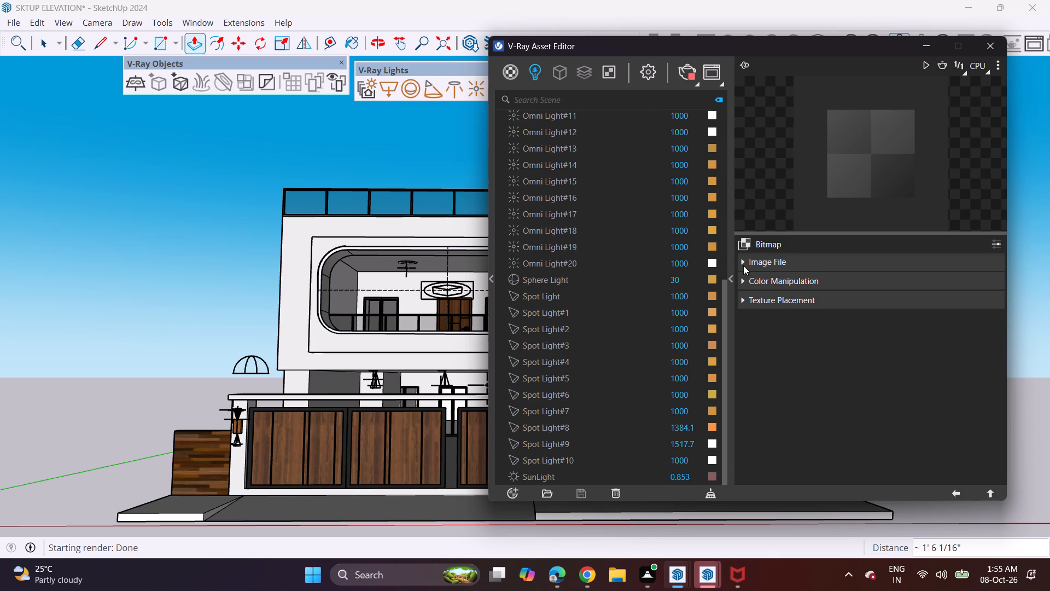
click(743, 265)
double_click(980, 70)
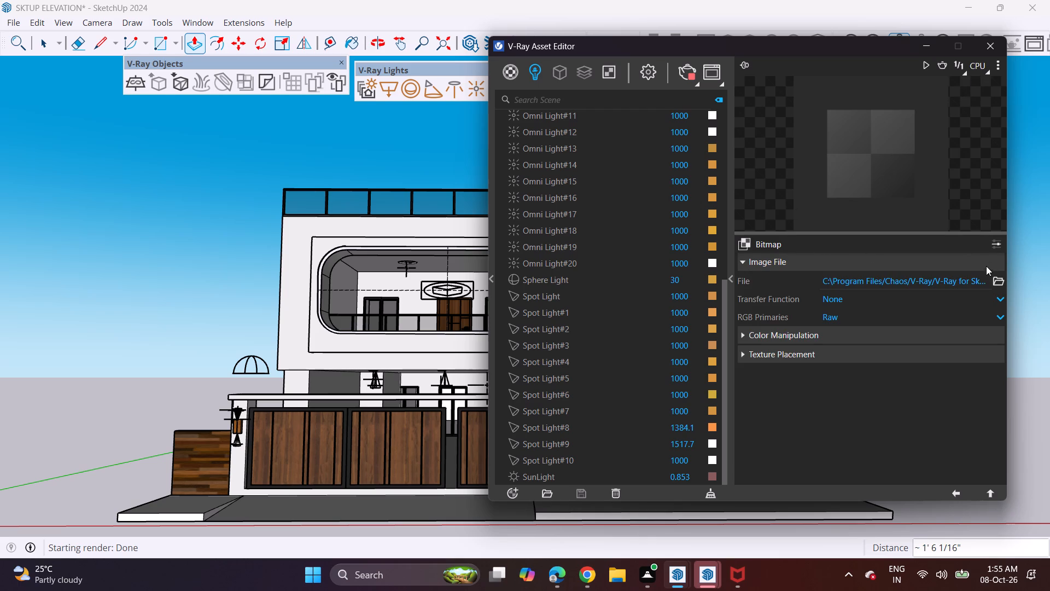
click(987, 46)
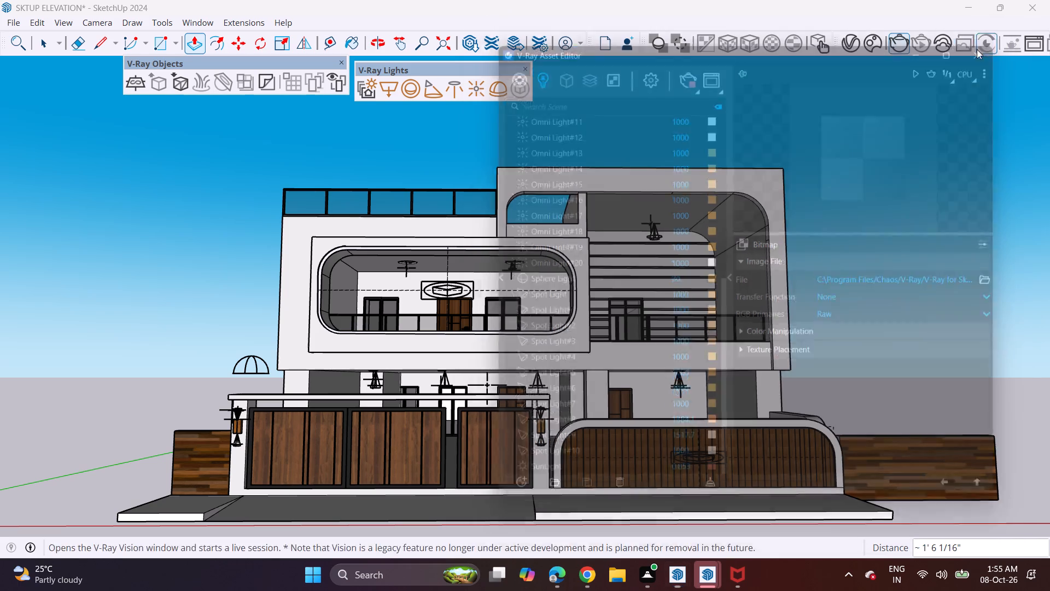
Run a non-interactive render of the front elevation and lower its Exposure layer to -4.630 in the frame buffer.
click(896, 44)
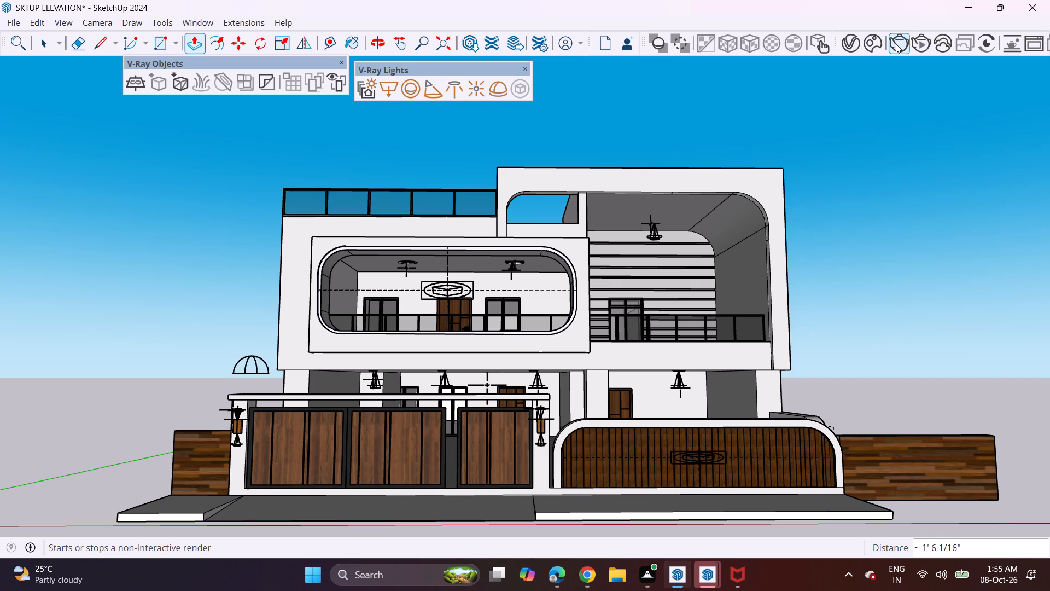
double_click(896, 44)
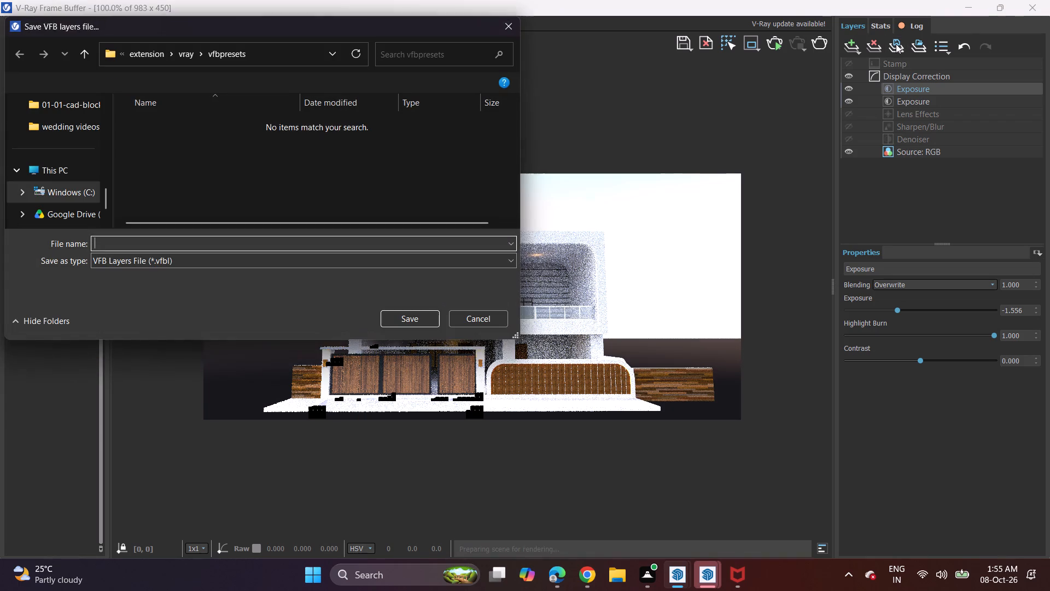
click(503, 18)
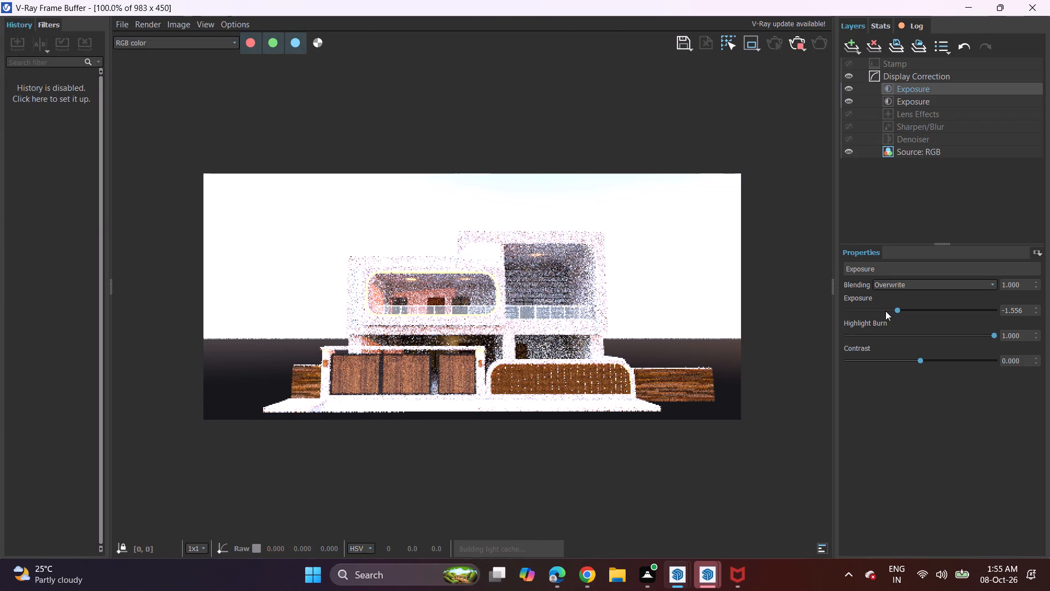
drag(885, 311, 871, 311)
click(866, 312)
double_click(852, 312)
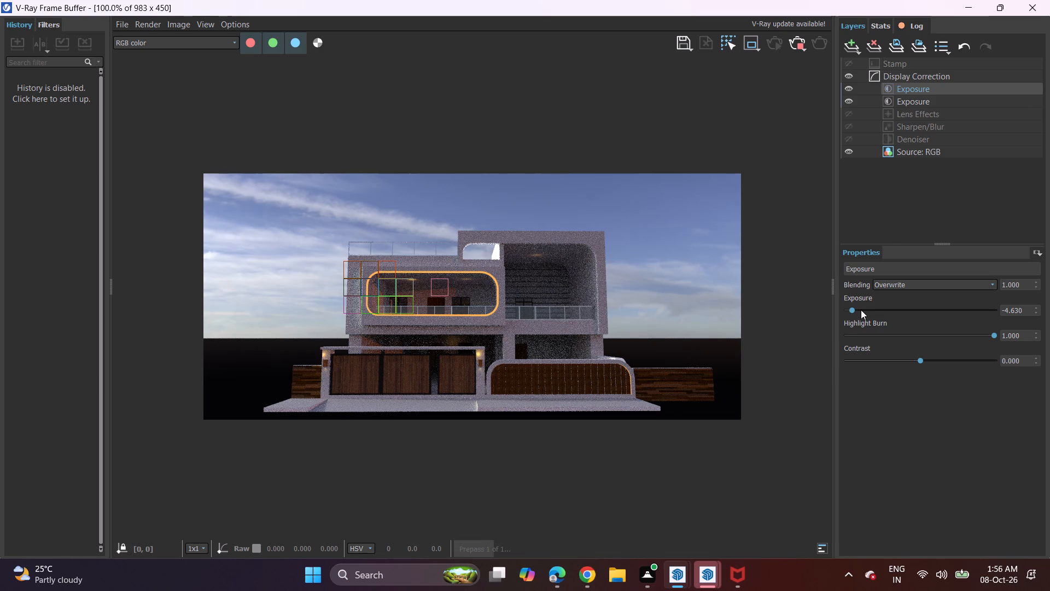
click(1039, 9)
Undo the boundary wall push-down and the recent light edits, back through the ground-floor ceiling light behind the curved slatted wall.
key(ctrl+z)
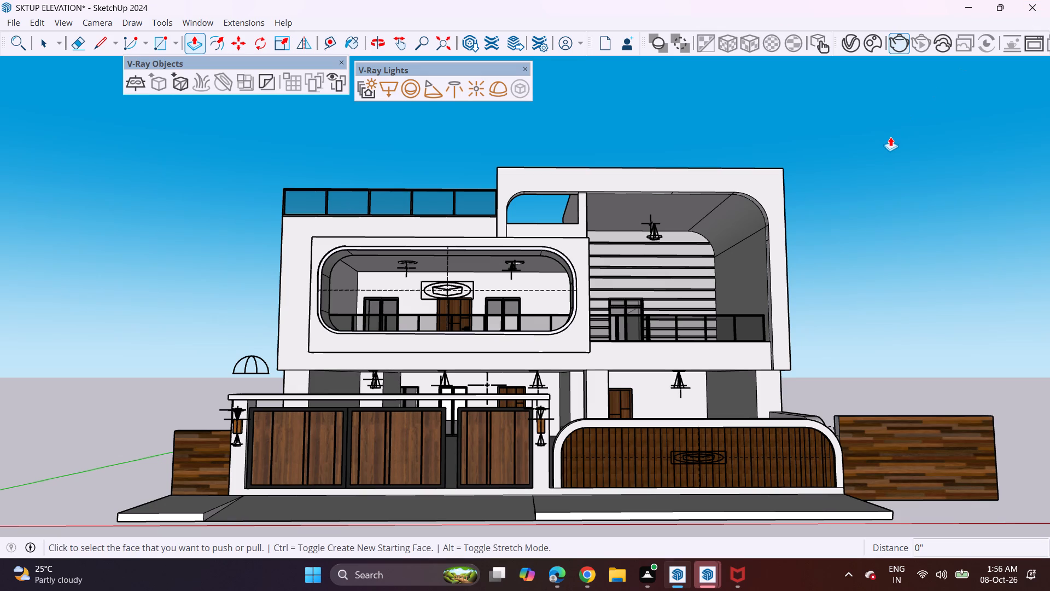
key(ctrl+z)
key(ctrl+z)
key(ctrl+z)
key(ctrl+z)
key(ctrl+z)
key(ctrl+z)
key(ctrl+z)
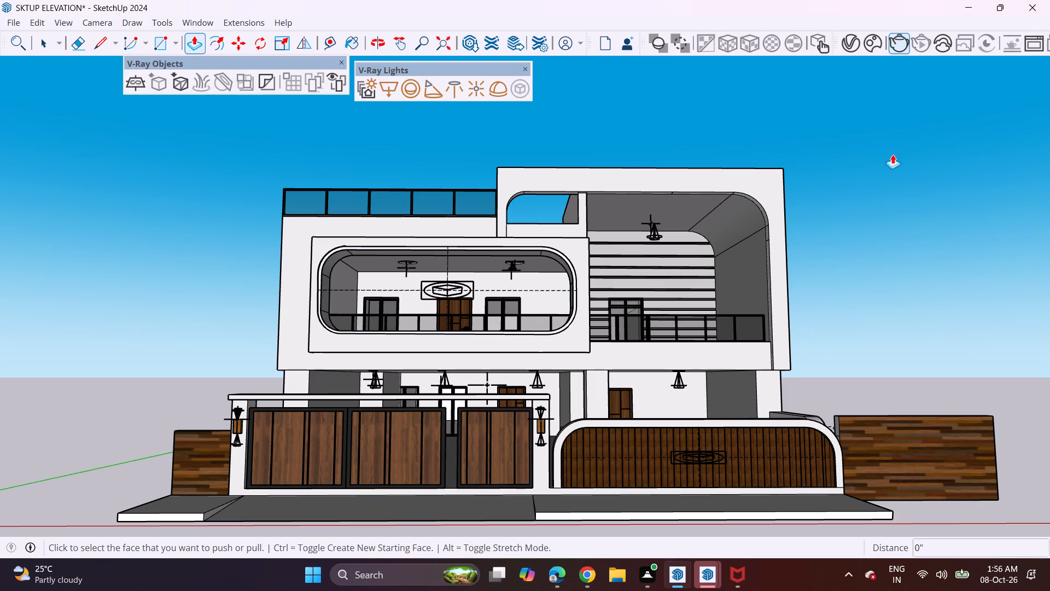
key(ctrl+z)
key(ctrl+z)
key(ctrl+z)
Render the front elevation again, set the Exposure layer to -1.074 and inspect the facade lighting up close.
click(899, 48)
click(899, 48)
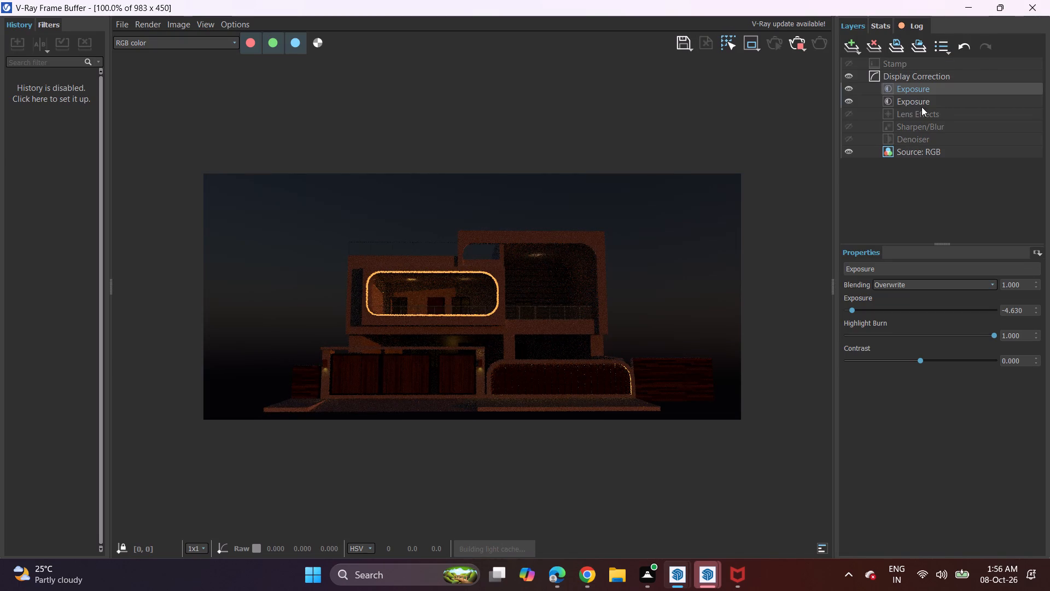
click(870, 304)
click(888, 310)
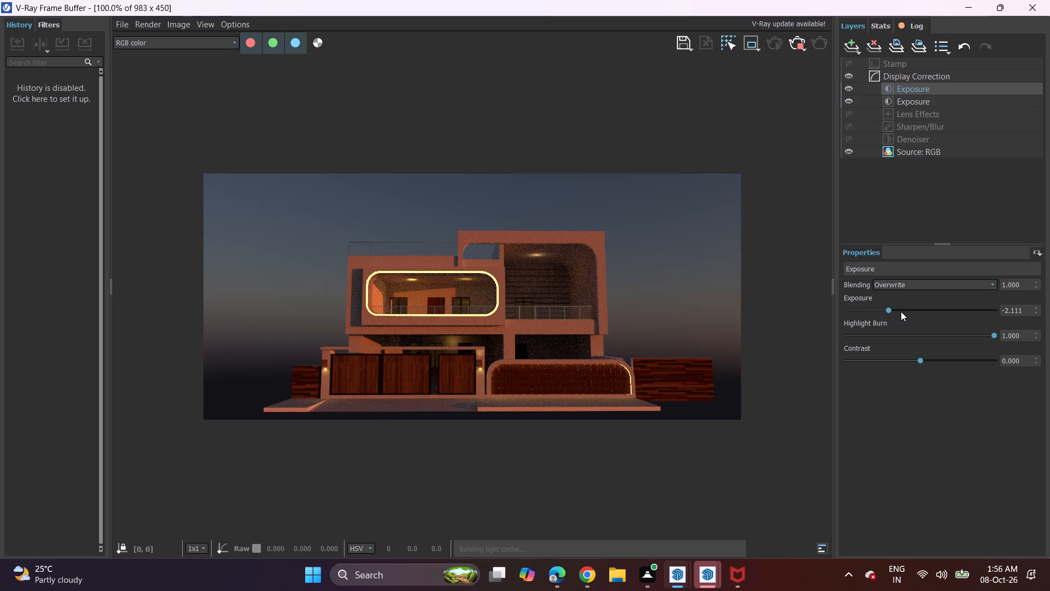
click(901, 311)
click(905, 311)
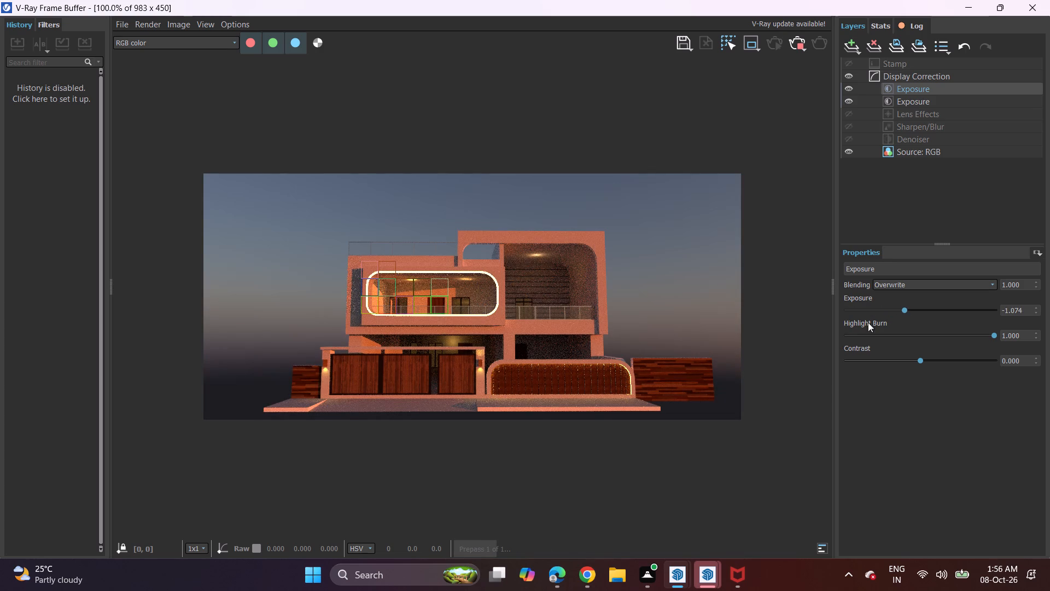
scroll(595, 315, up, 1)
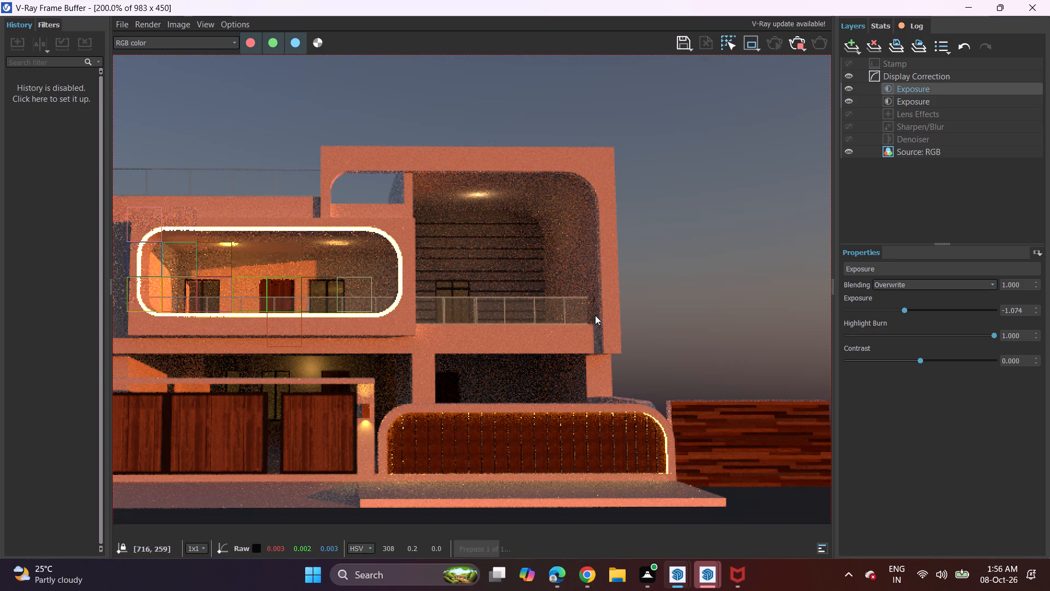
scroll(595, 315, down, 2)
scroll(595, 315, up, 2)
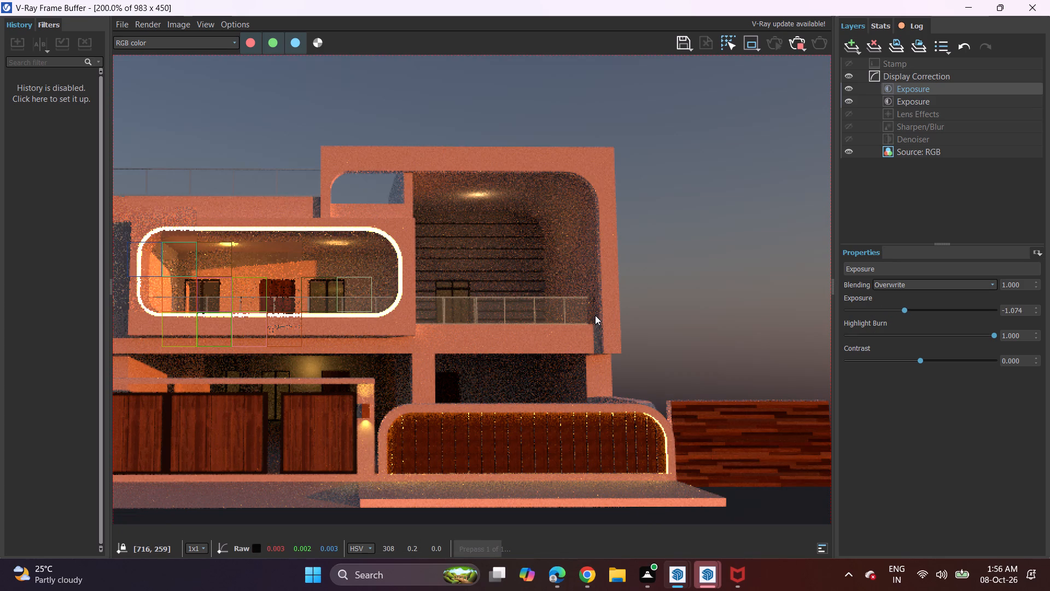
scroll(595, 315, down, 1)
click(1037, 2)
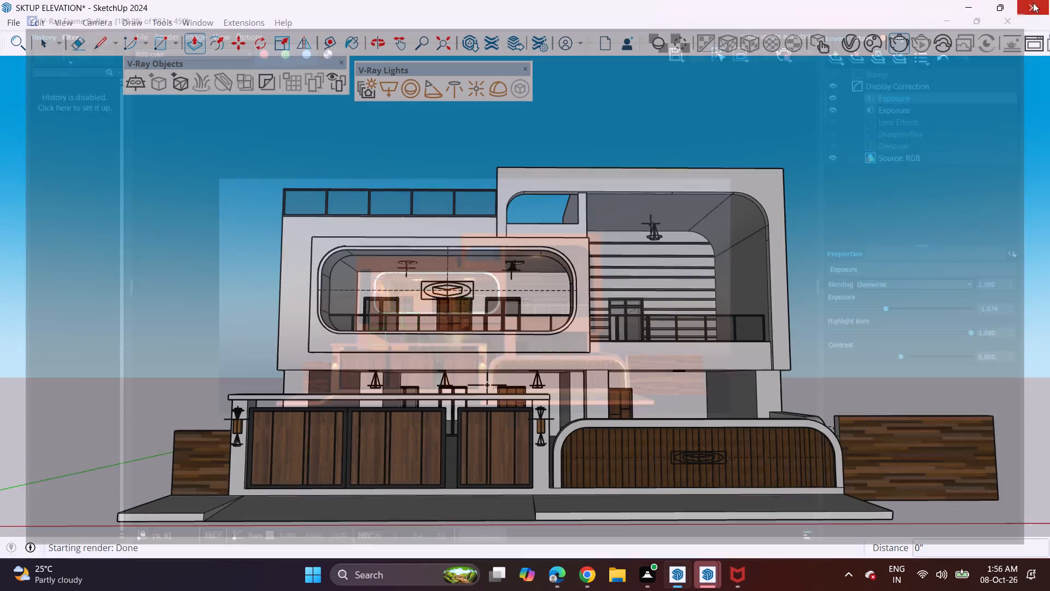
Redo the undone light placements at the ground-floor ceiling behind the slatted wall and at the gate pillars.
key(ctrl+y)
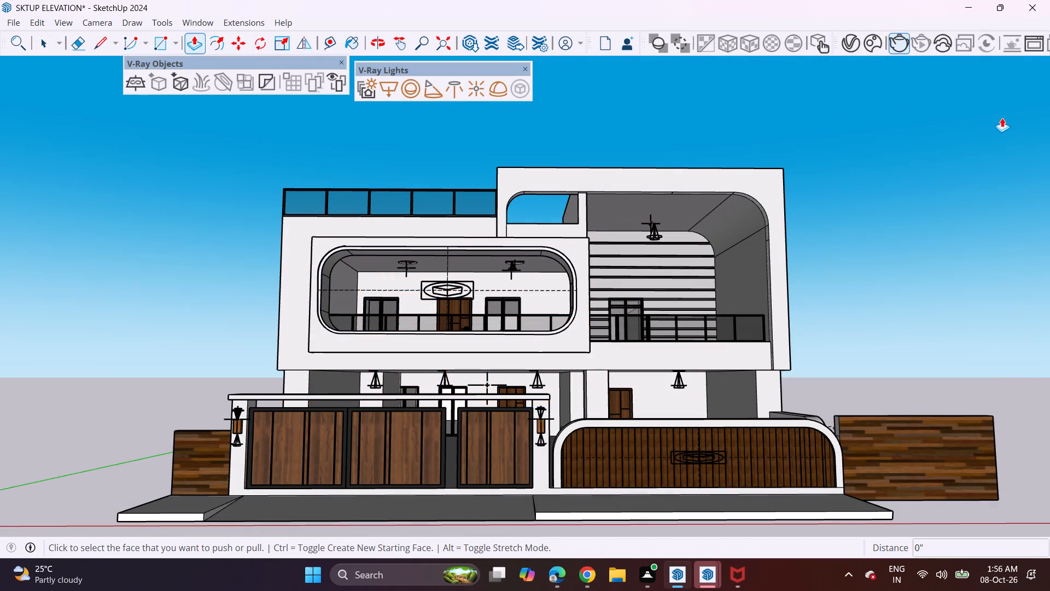
key(ctrl+y)
key(ctrl+y)
key(ctrl+y)
key(ctrl+y)
key(ctrl+y)
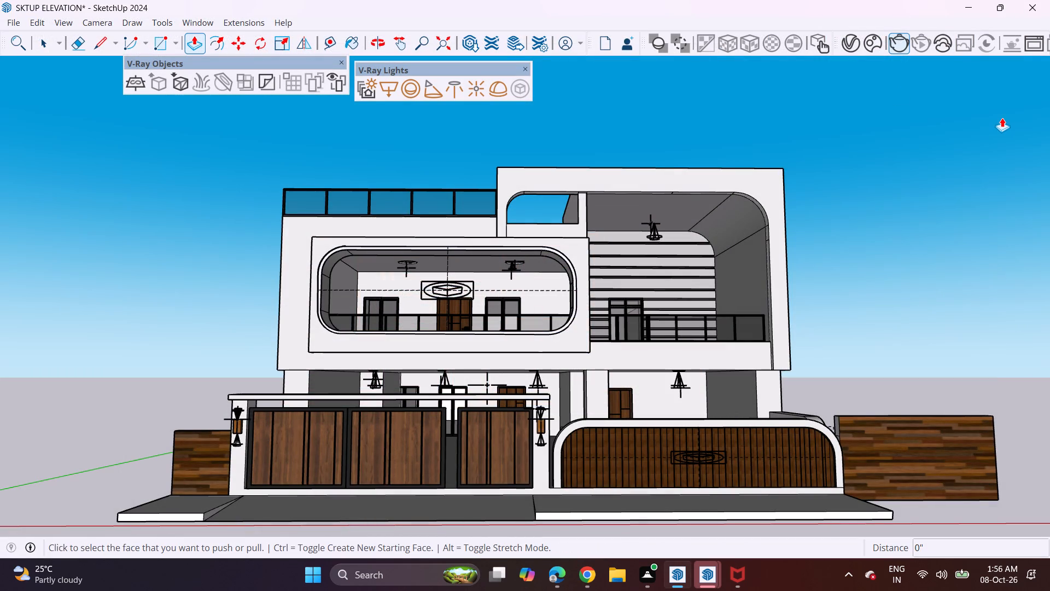
key(ctrl+y)
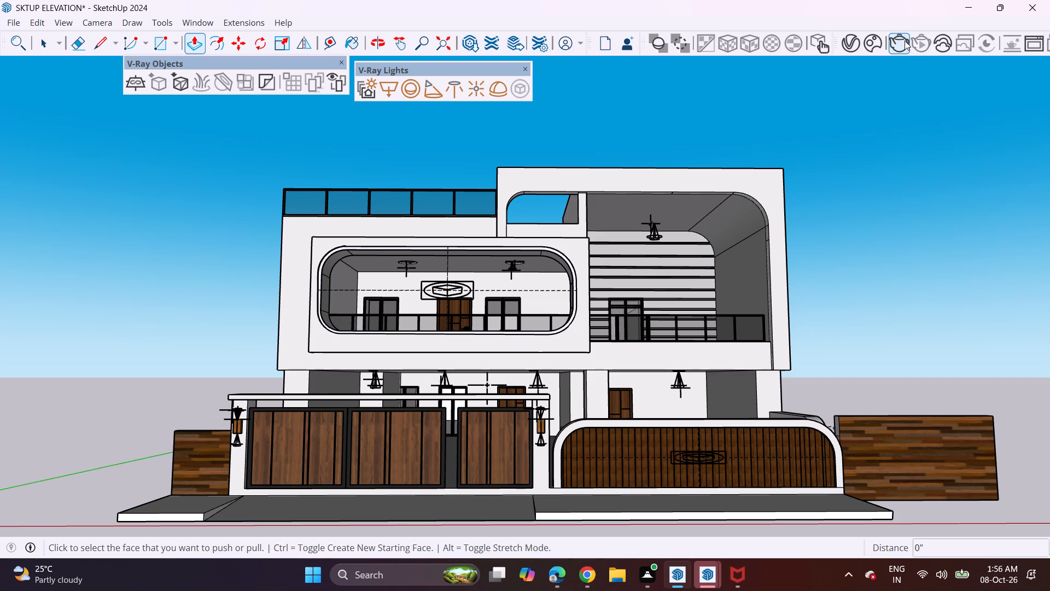
Run another non-interactive render of the front elevation and set its Exposure layer to -2.259.
click(905, 42)
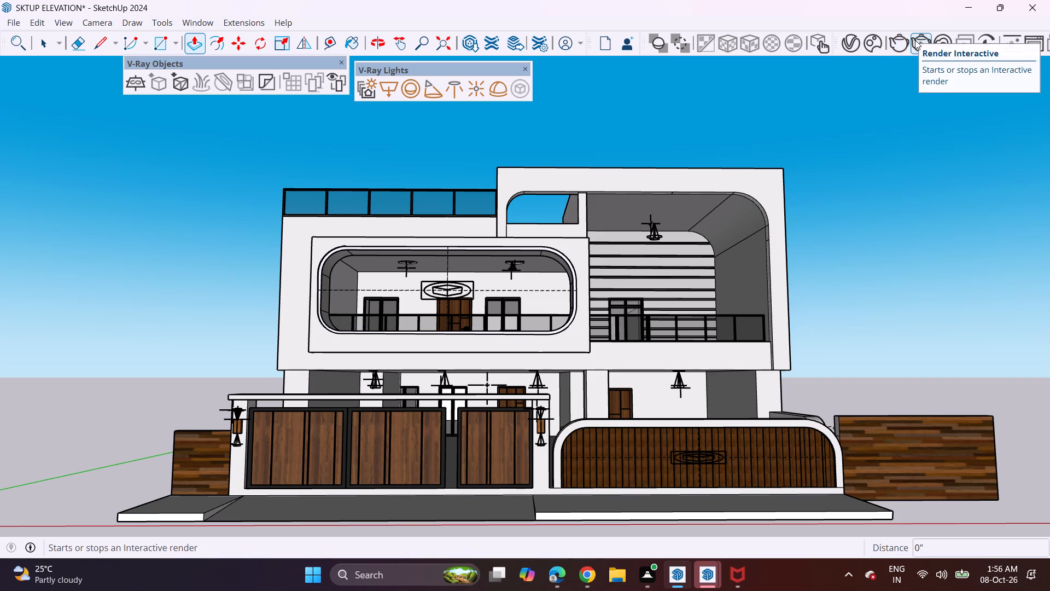
double_click(906, 44)
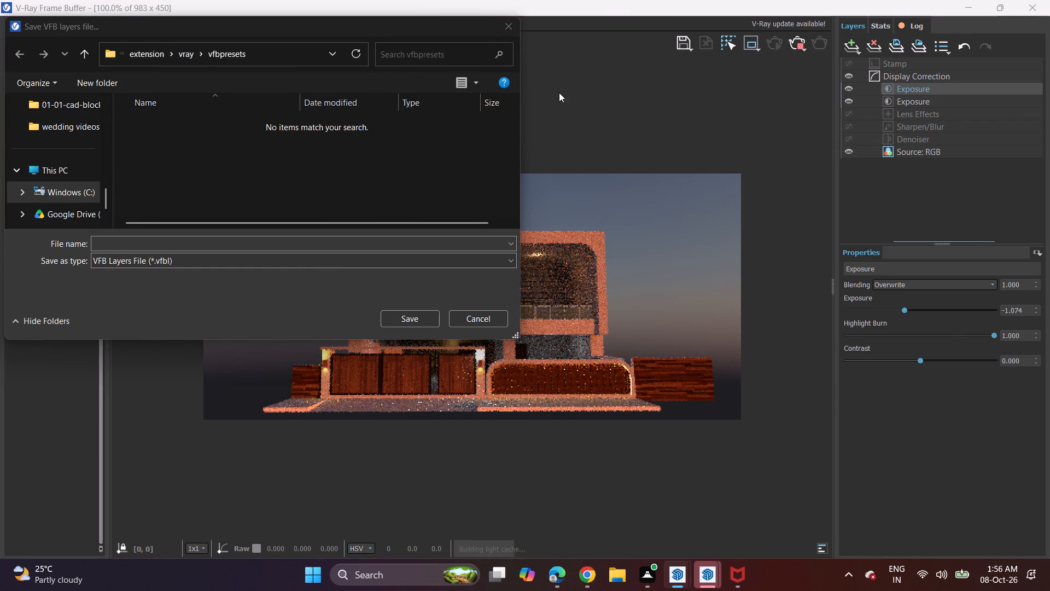
click(500, 34)
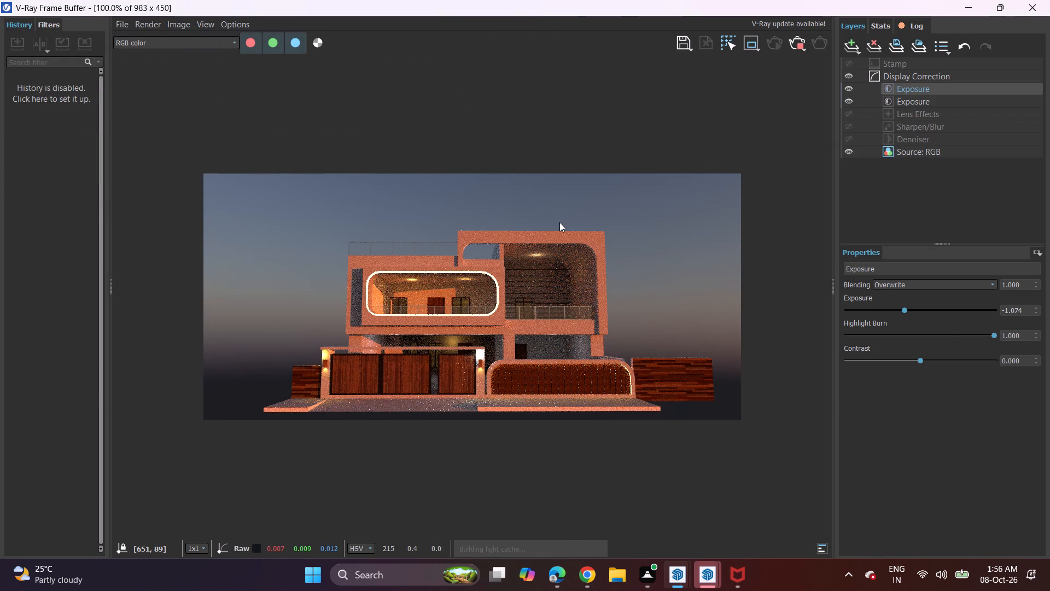
scroll(559, 222, up, 1)
scroll(559, 225, down, 1)
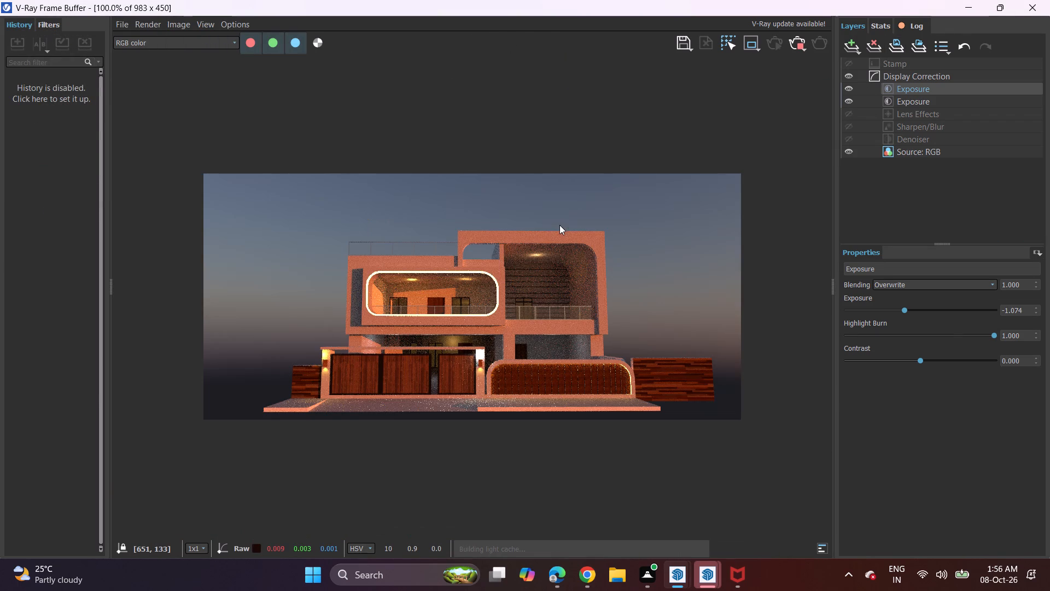
click(917, 311)
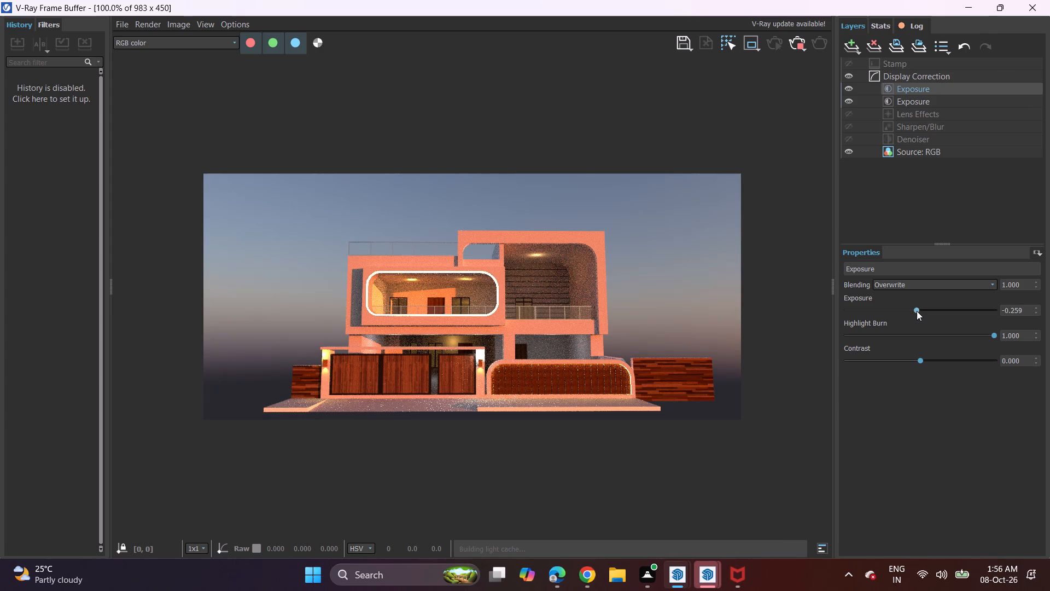
click(893, 310)
click(872, 312)
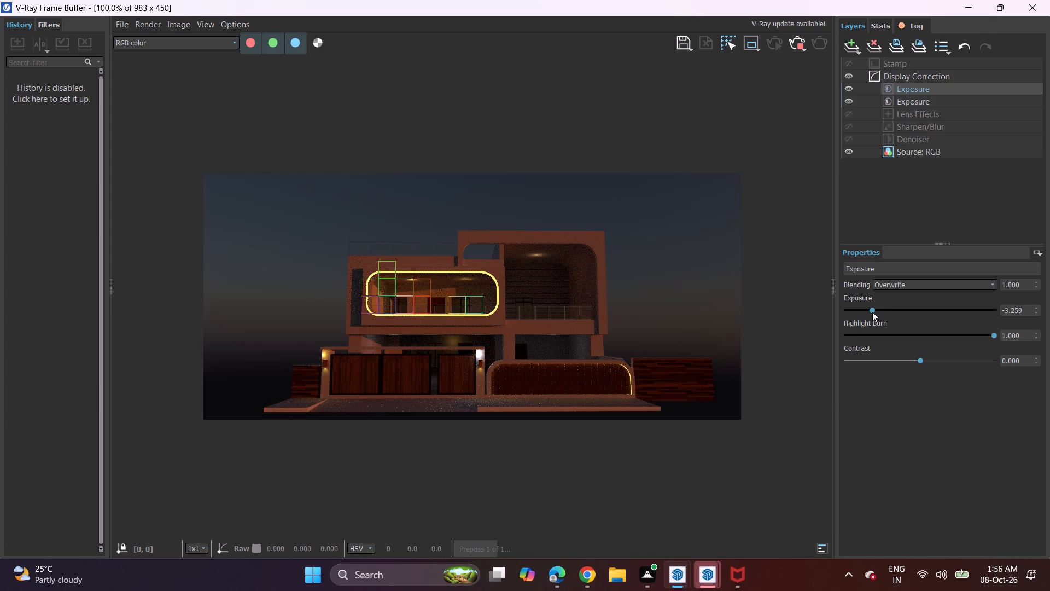
click(885, 315)
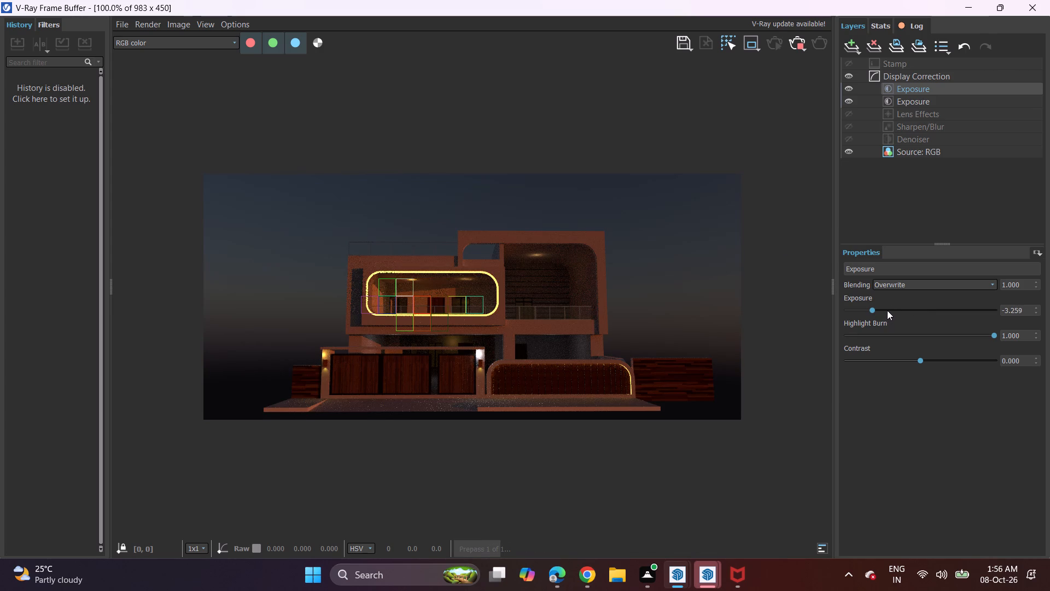
click(887, 310)
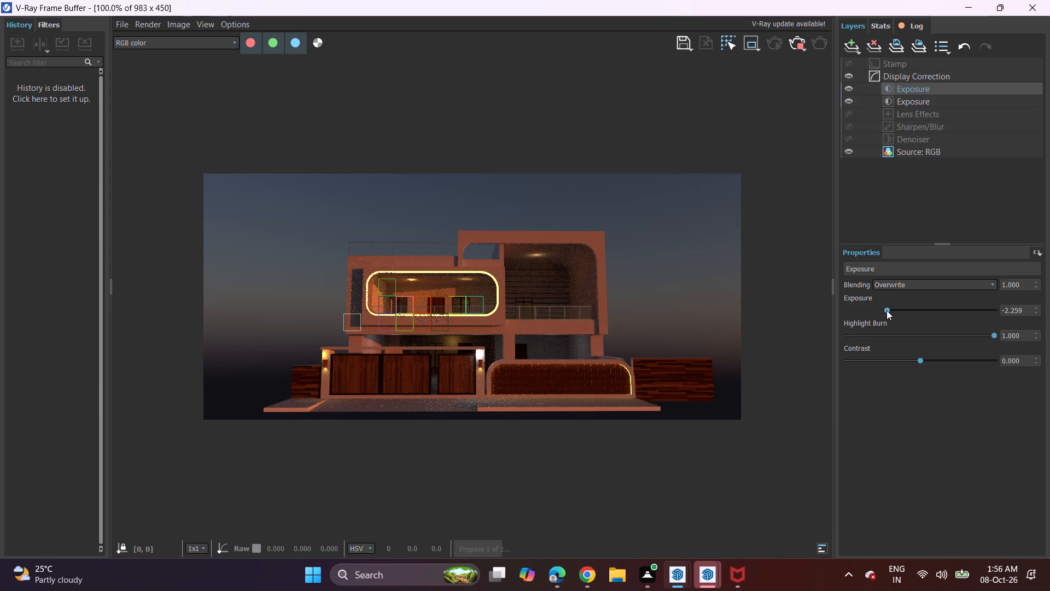
Set the Exposure layer to -0.407 with Highlight Burn 0.567, and inspect the front elevation render.
drag(886, 310, 914, 314)
click(867, 315)
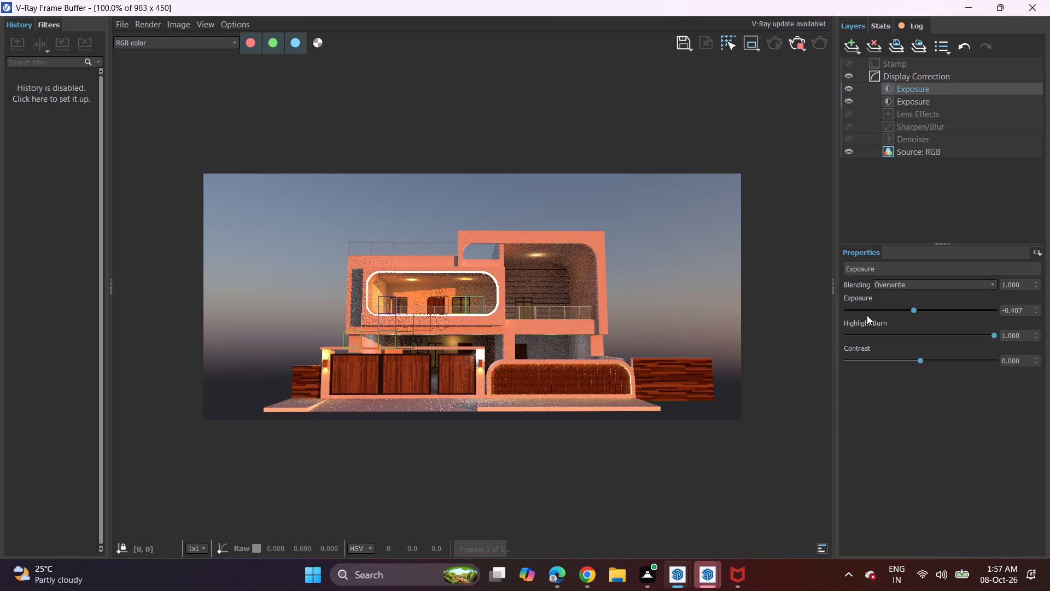
click(892, 329)
click(896, 337)
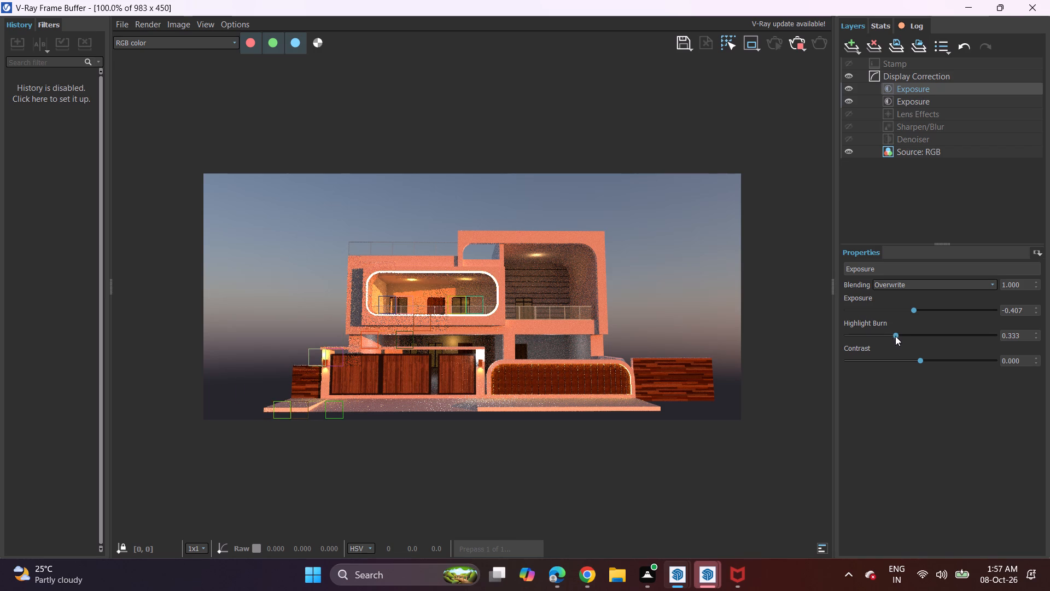
click(917, 334)
drag(918, 334, 930, 335)
click(930, 335)
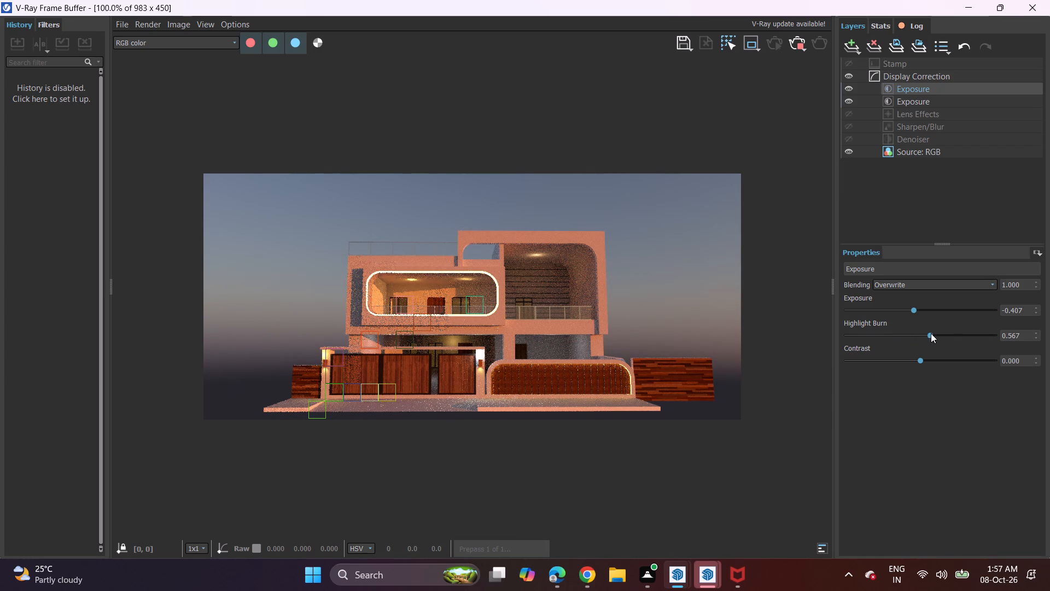
scroll(657, 299, up, 1)
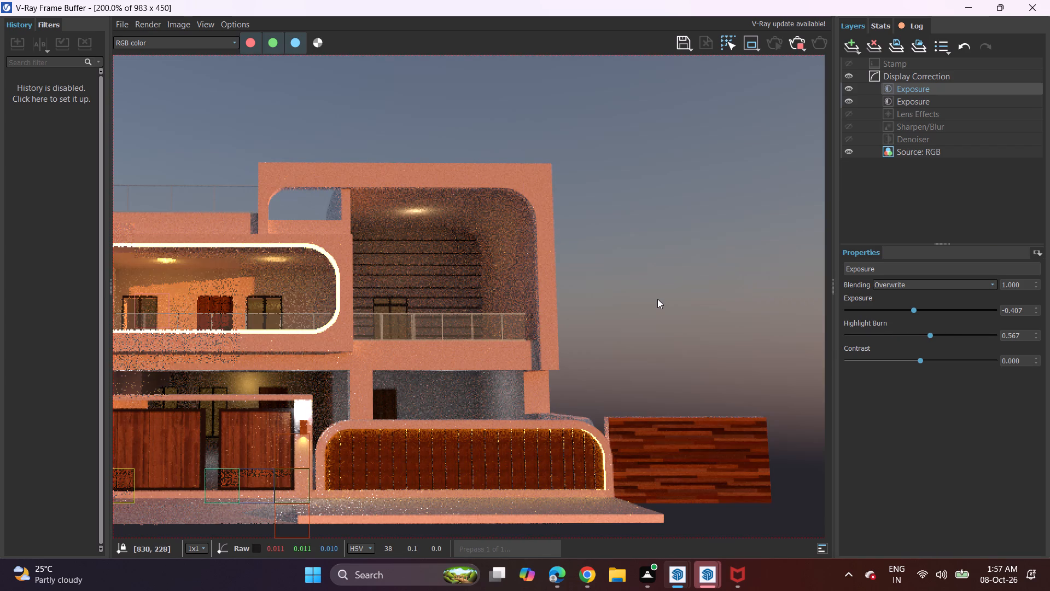
scroll(657, 298, down, 2)
scroll(512, 288, up, 2)
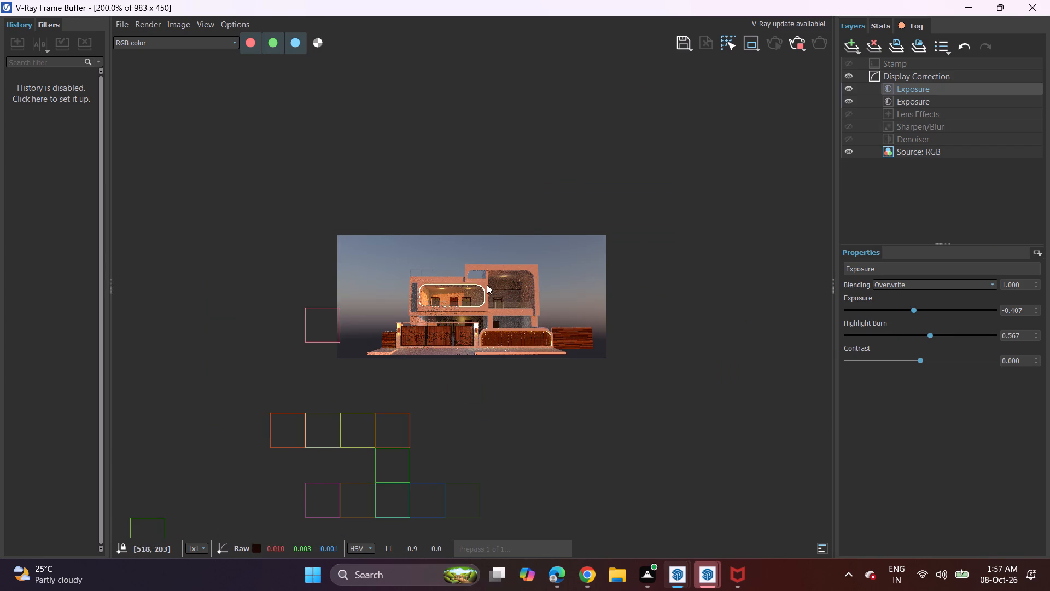
click(1036, 7)
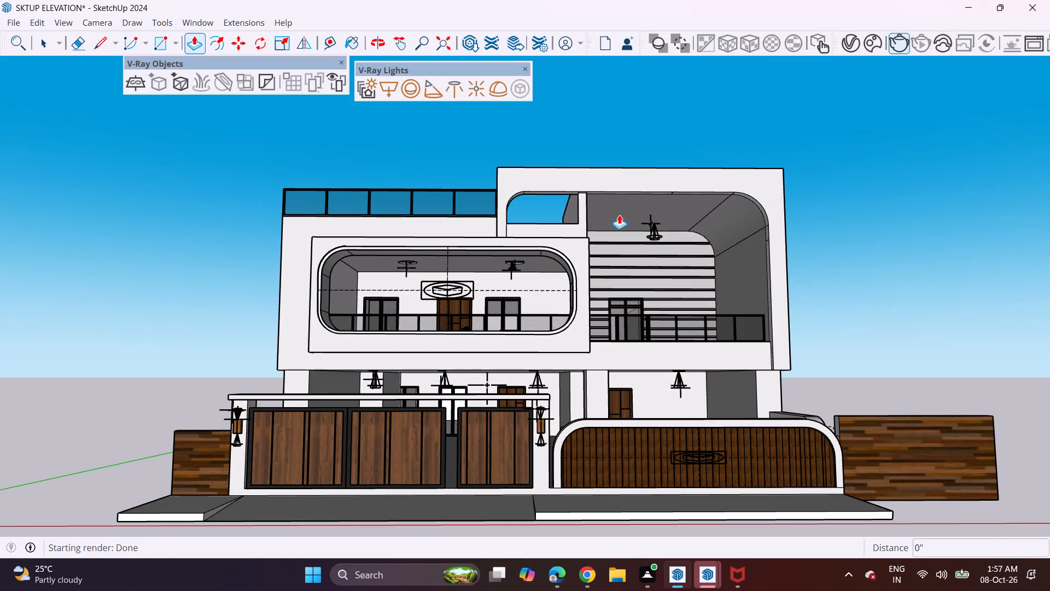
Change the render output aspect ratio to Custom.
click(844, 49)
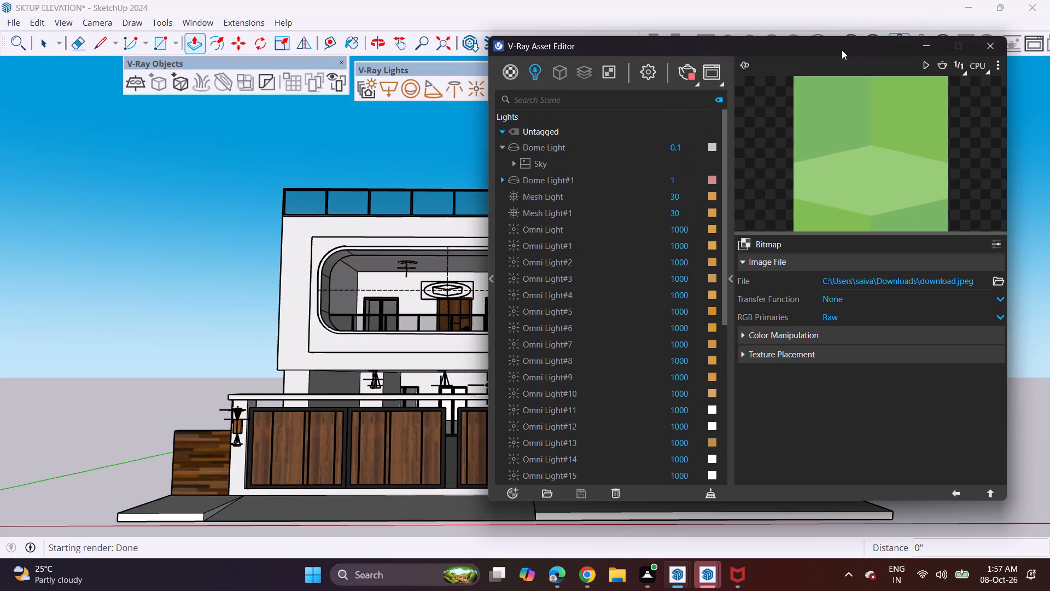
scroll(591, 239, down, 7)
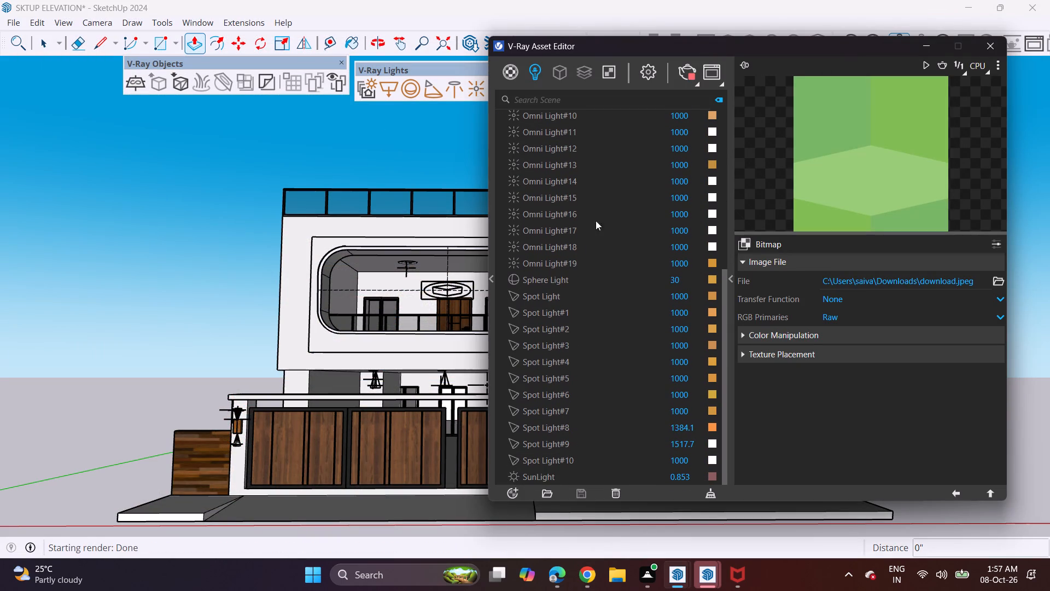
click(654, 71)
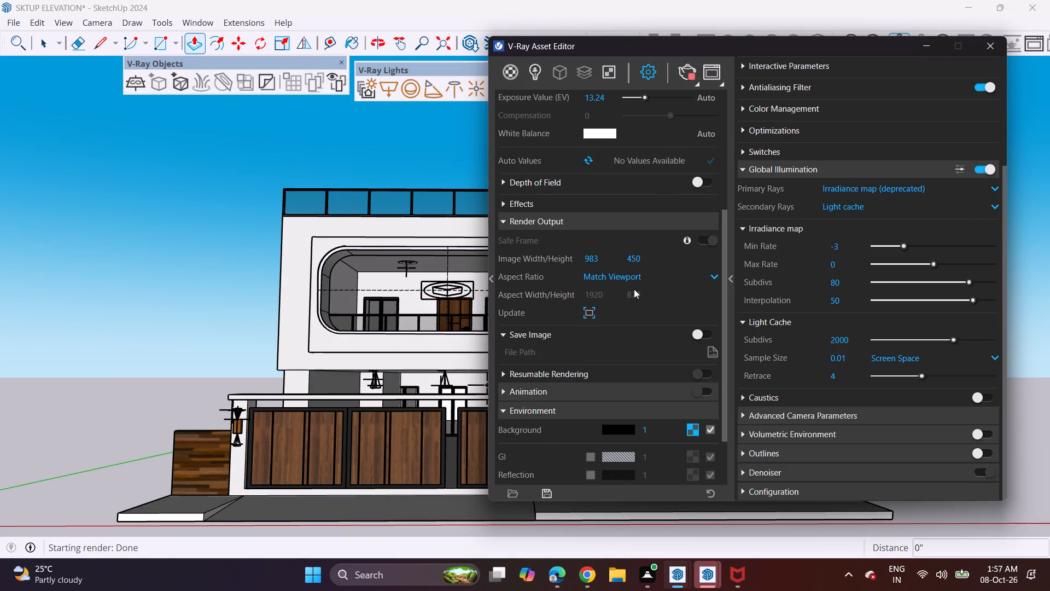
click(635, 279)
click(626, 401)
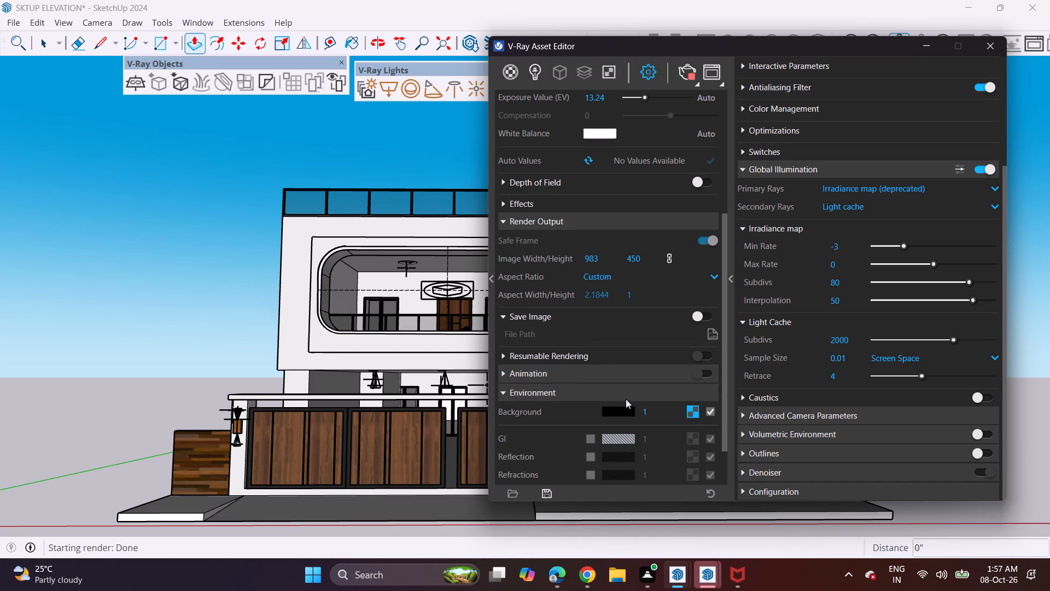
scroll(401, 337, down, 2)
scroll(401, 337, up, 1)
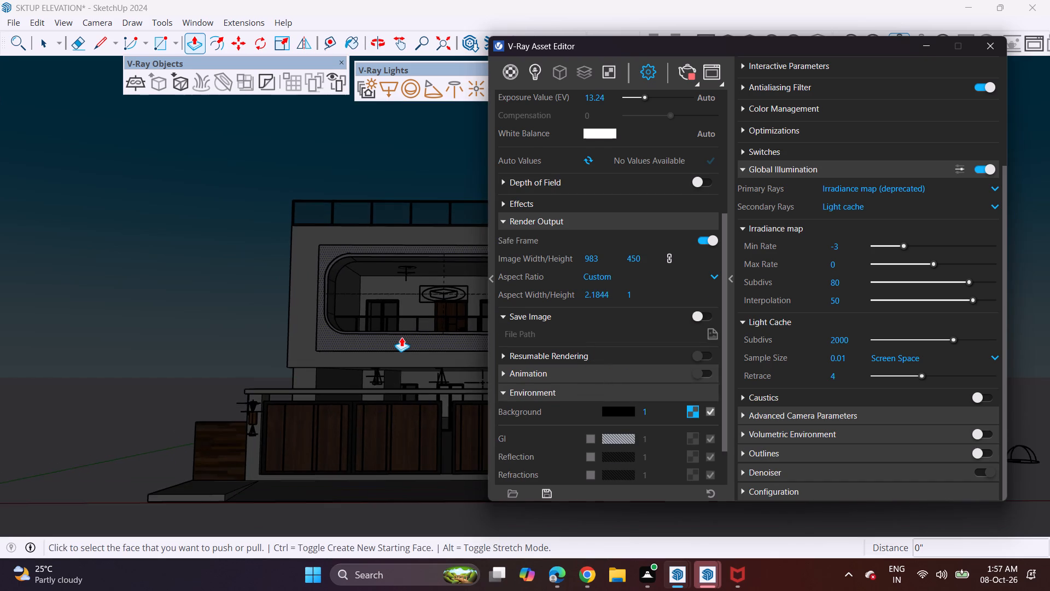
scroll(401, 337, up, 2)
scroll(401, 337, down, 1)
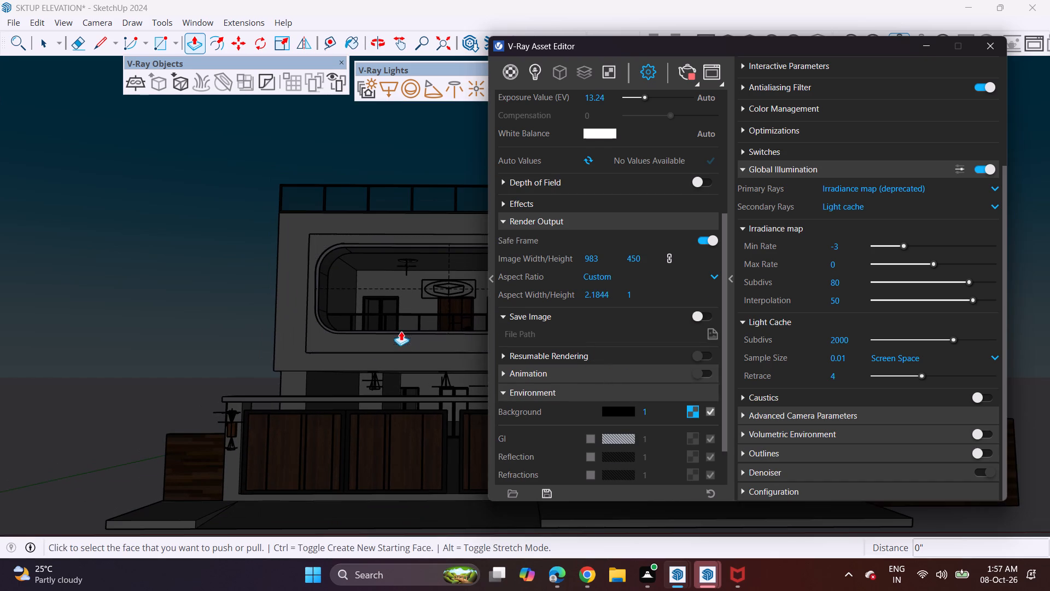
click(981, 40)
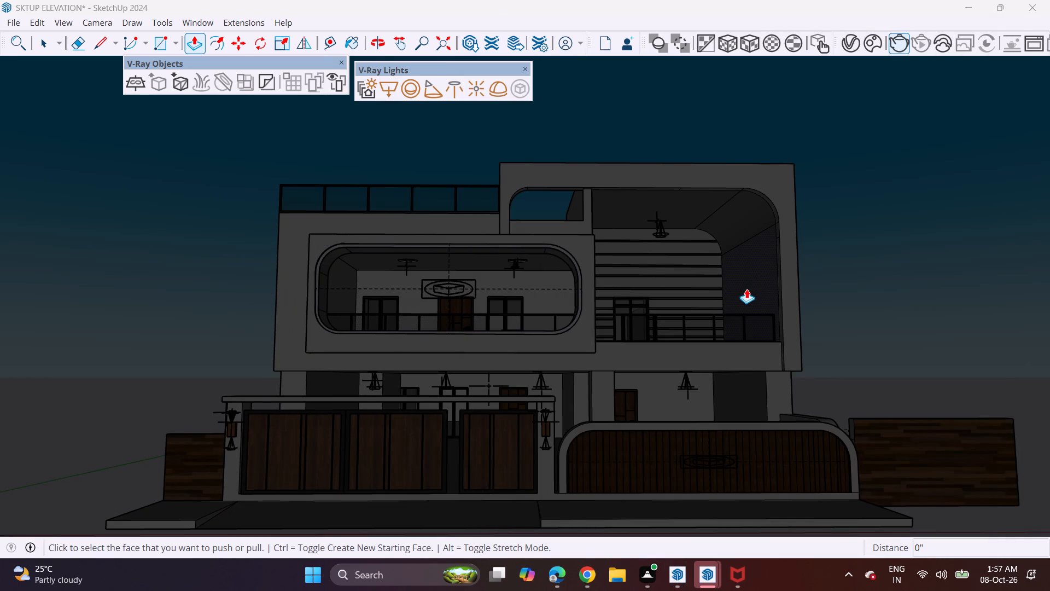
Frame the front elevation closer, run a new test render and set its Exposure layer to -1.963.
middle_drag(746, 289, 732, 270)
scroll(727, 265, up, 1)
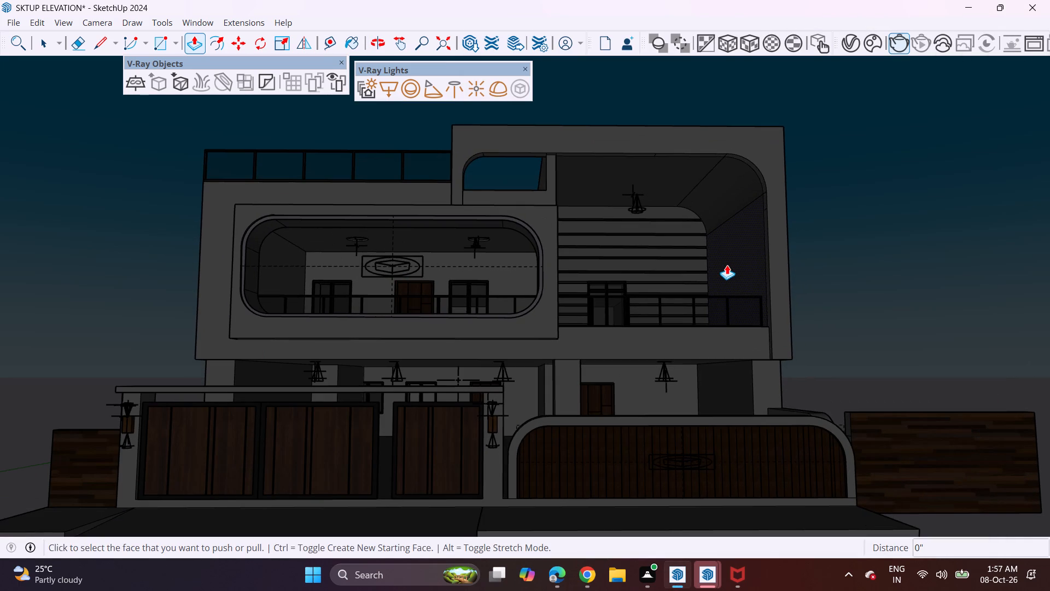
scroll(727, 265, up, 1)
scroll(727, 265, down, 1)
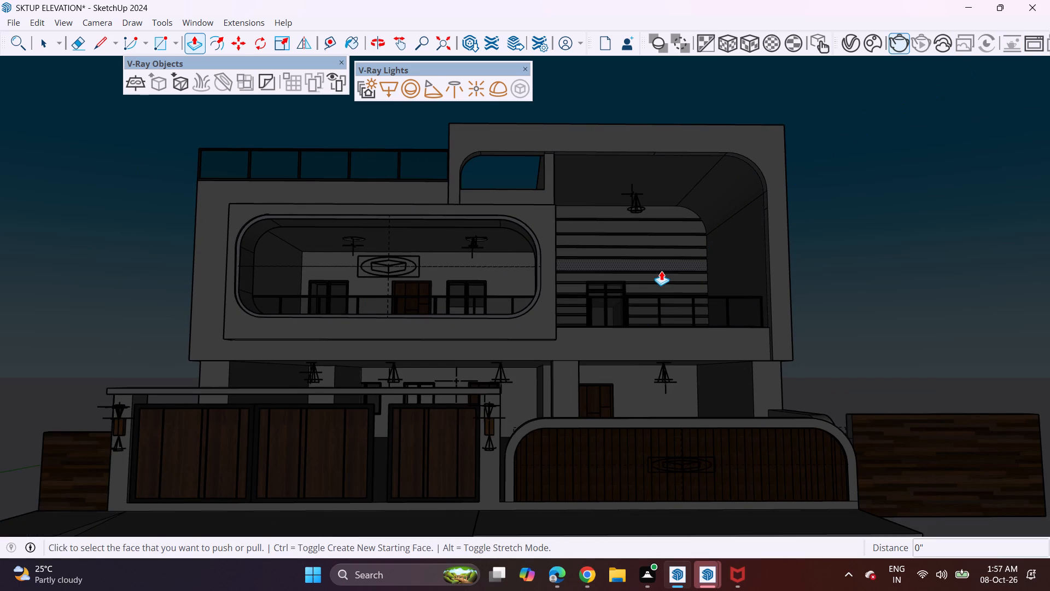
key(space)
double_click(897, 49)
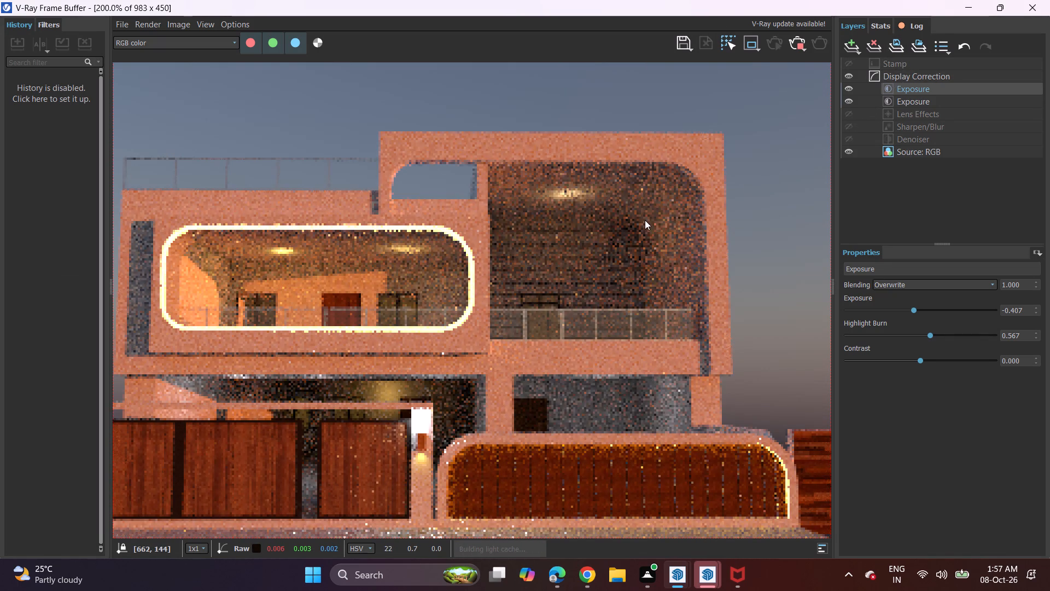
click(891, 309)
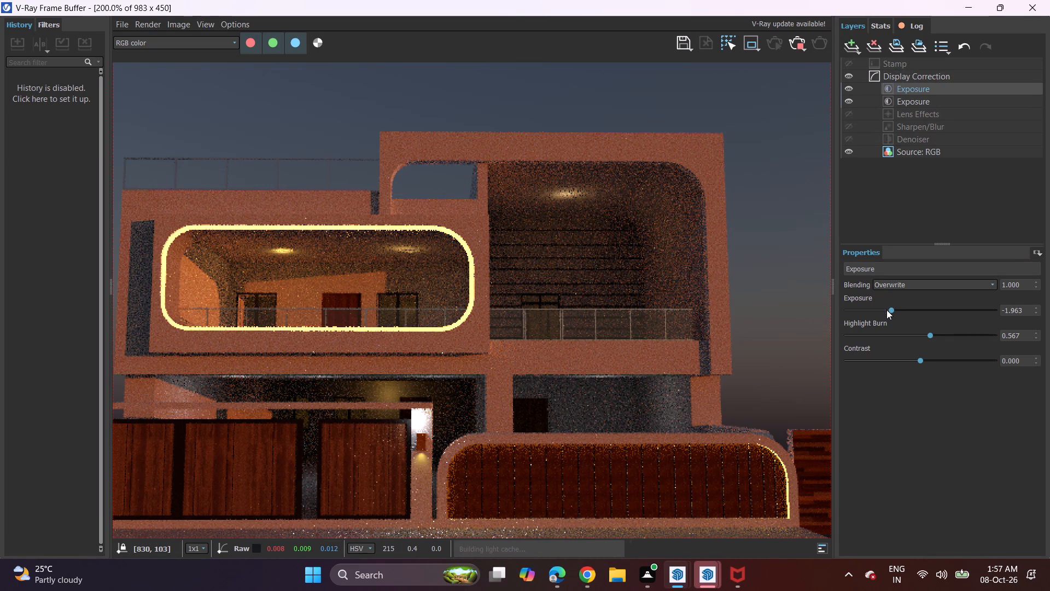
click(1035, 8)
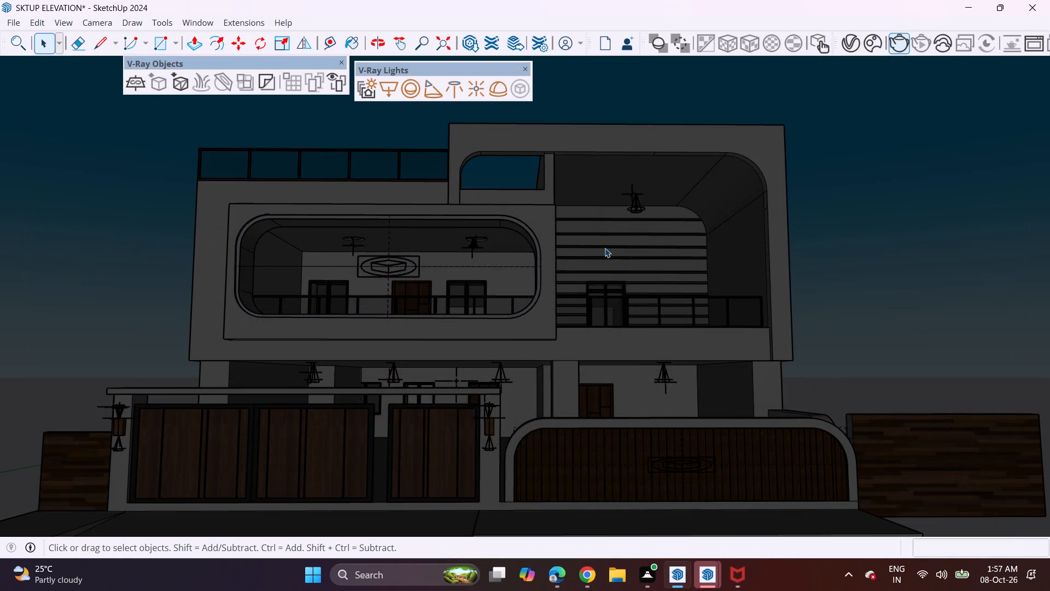
Set the render output aspect ratio to 4:3 - Picture.
scroll(603, 248, down, 1)
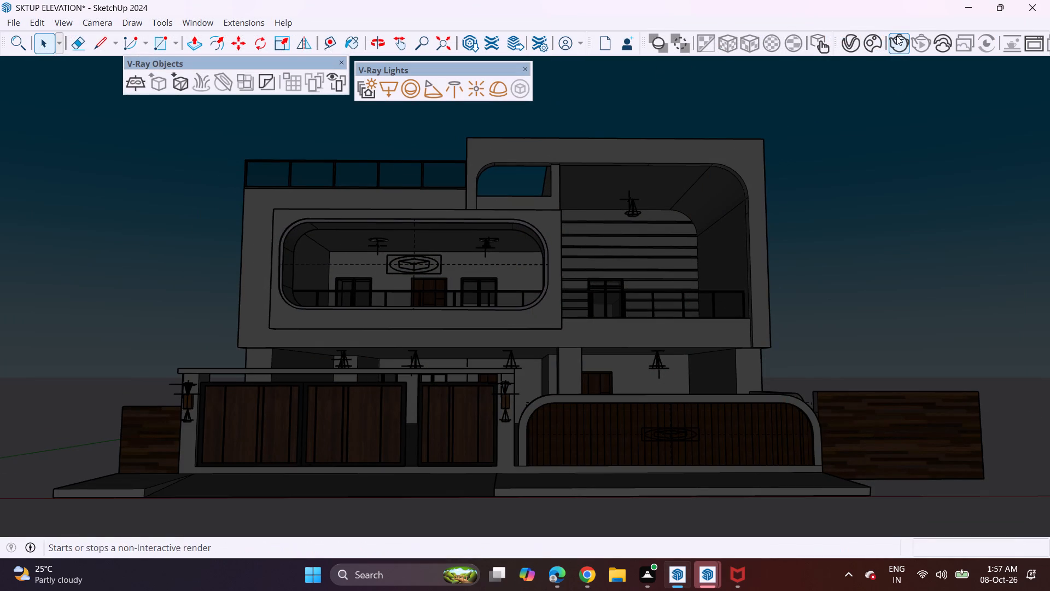
click(843, 51)
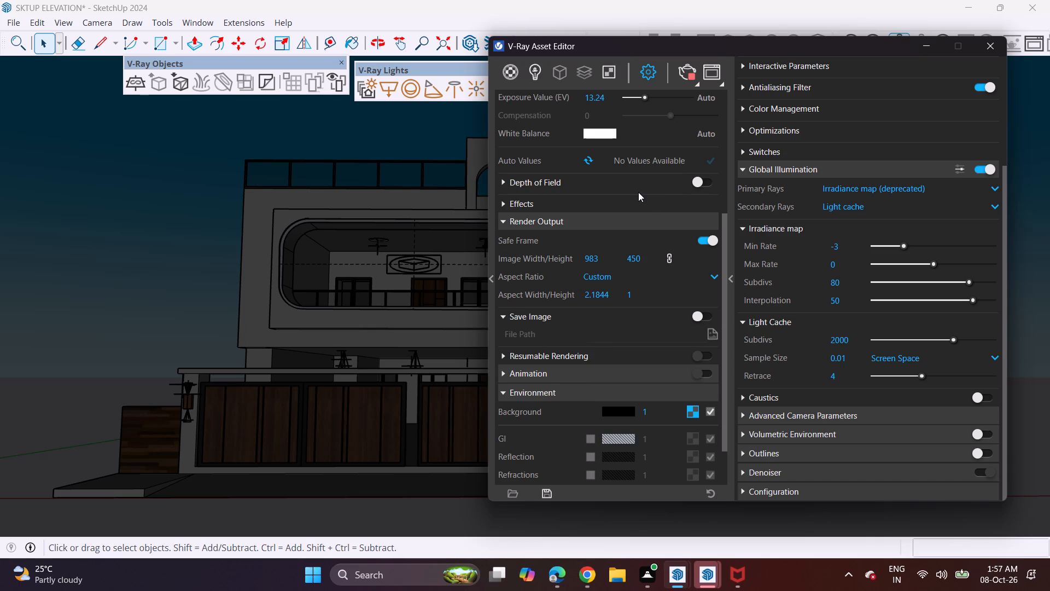
scroll(639, 192, up, 6)
scroll(640, 198, down, 4)
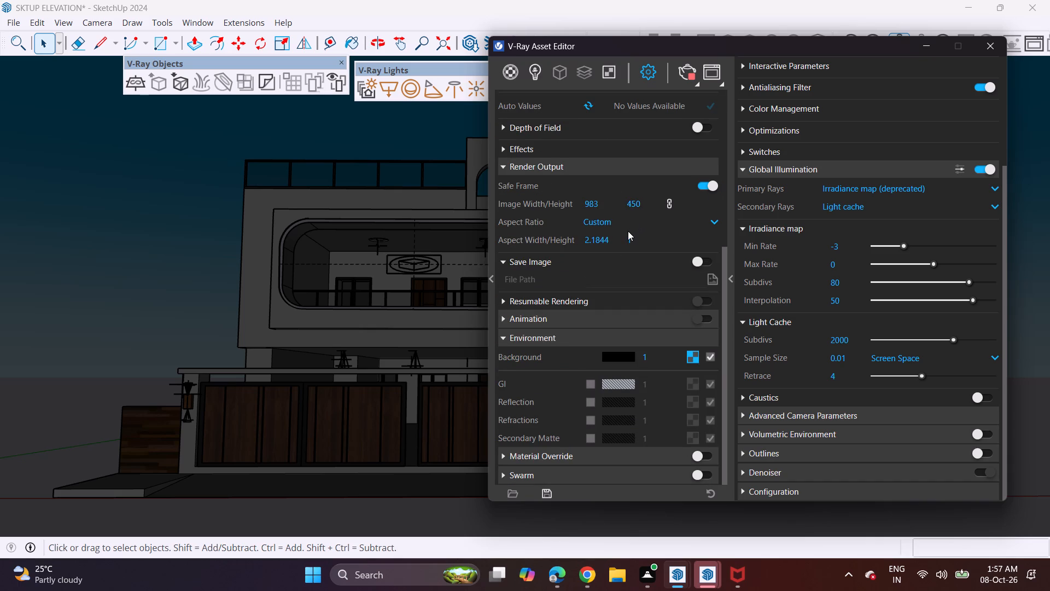
click(611, 222)
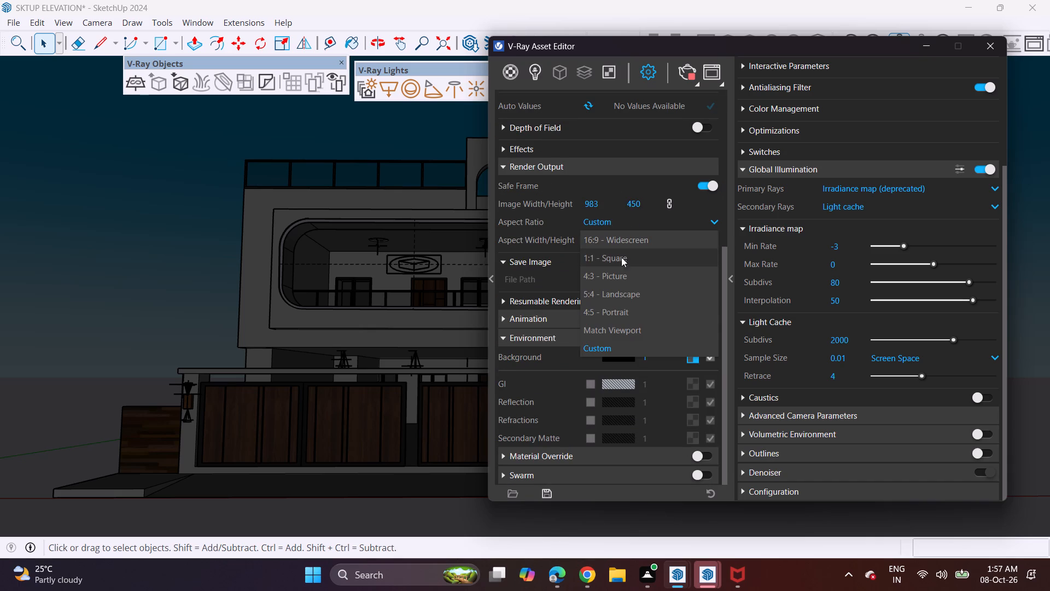
click(619, 270)
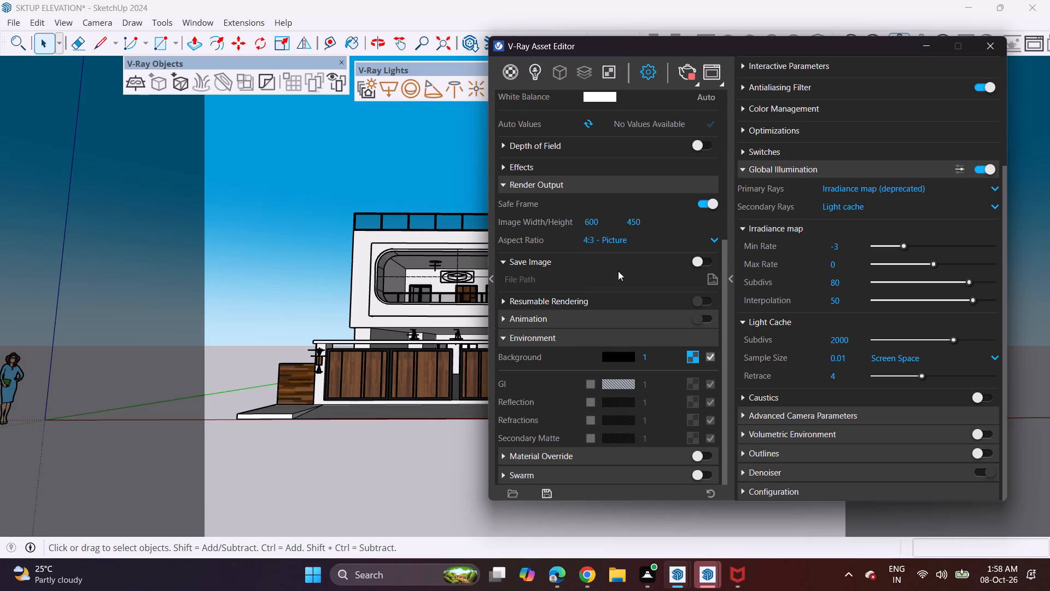
click(994, 54)
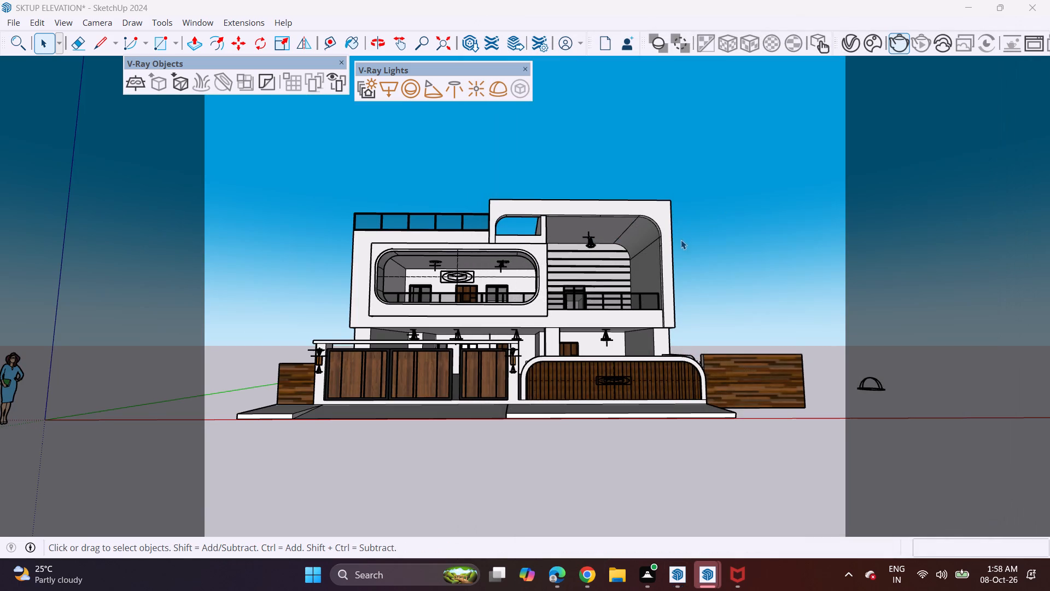
Reframe the house in the lower part of the safe frame, render it and set the Exposure layer to -1.111.
shift+middle_drag(681, 240, 693, 311)
middle_drag(691, 304, 691, 265)
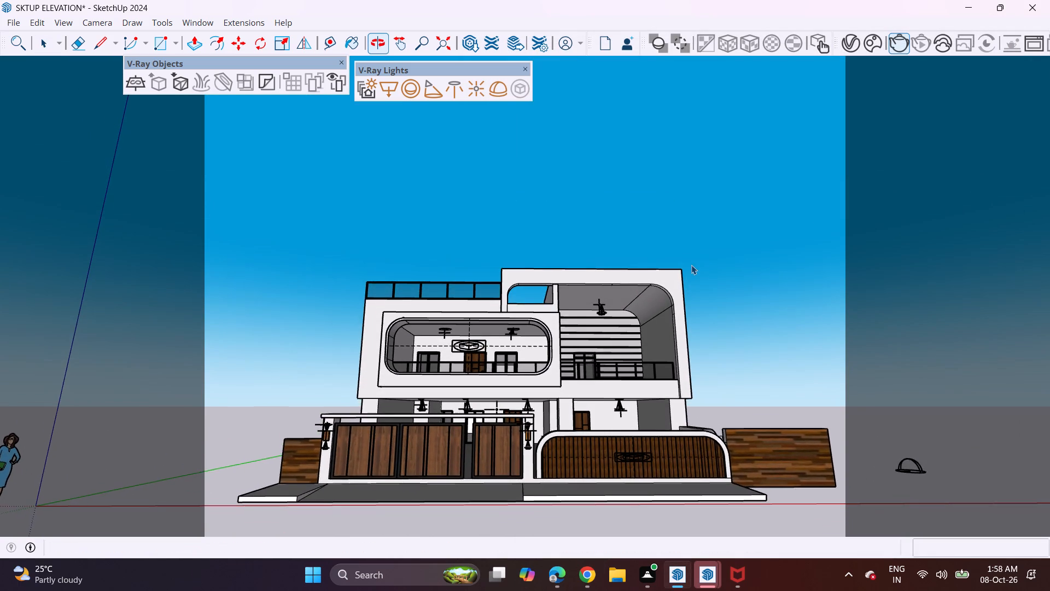
scroll(691, 265, up, 1)
middle_drag(663, 282, 684, 260)
scroll(681, 267, up, 1)
middle_drag(647, 281, 661, 276)
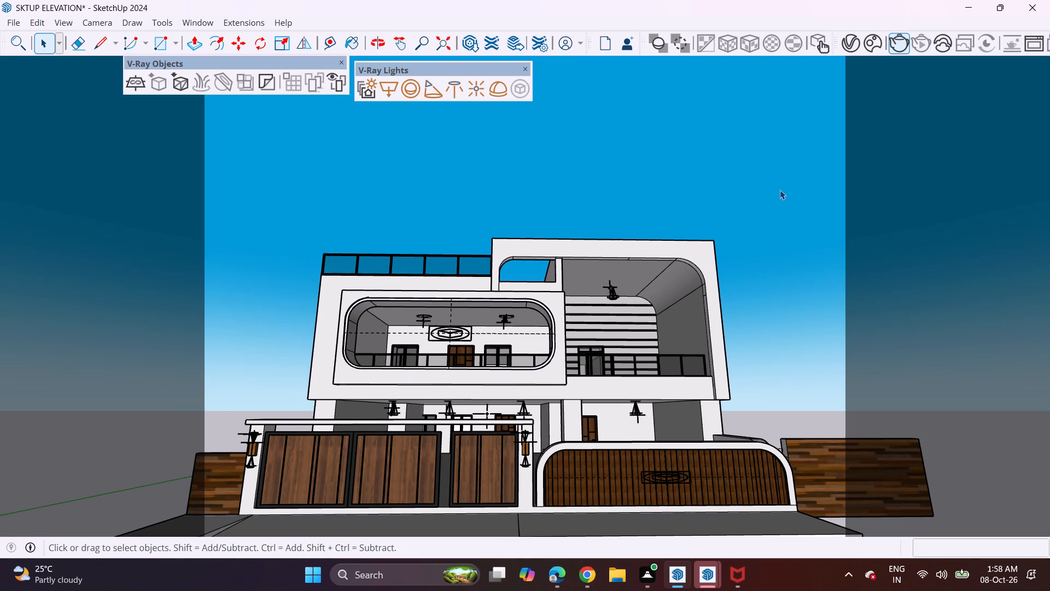
double_click(897, 48)
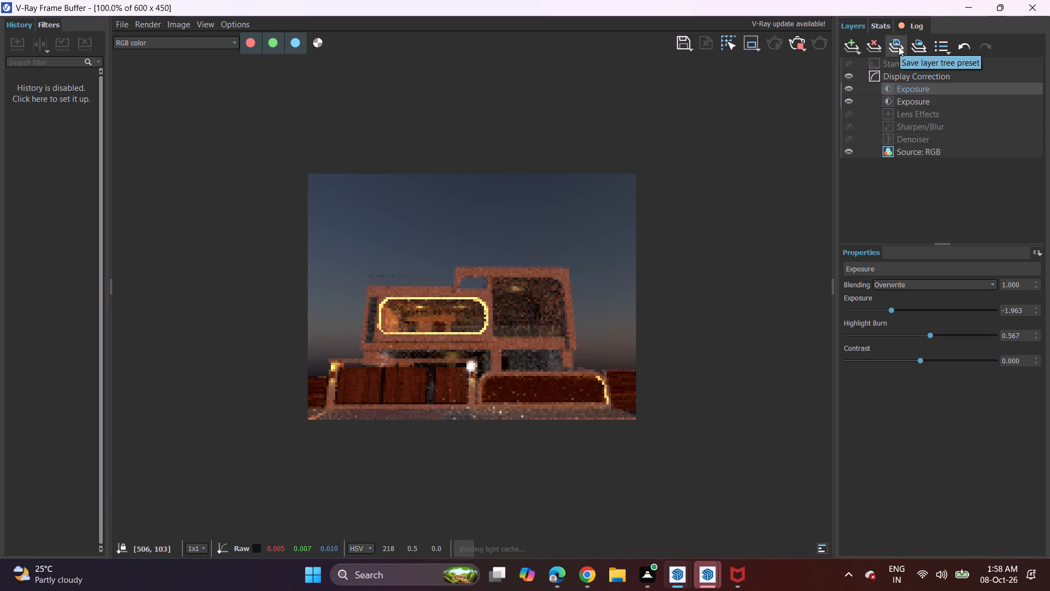
scroll(496, 230, up, 1)
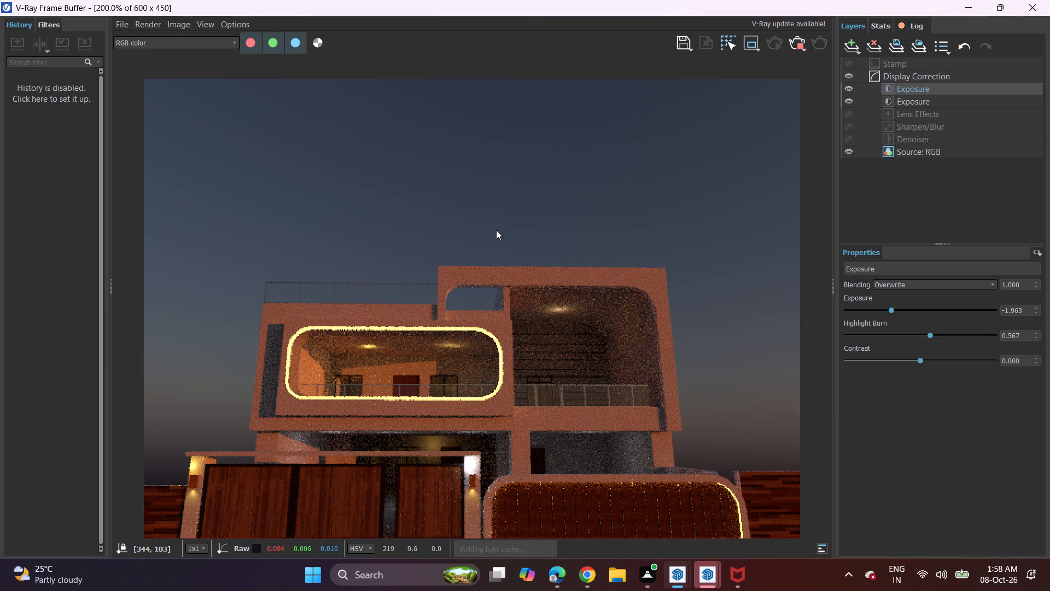
scroll(496, 230, down, 1)
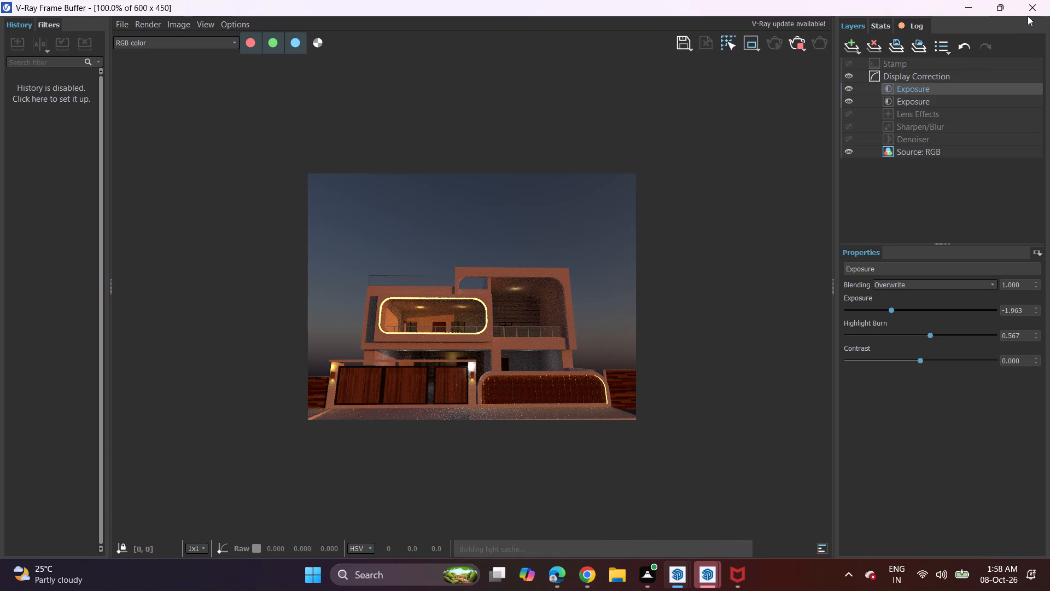
click(904, 312)
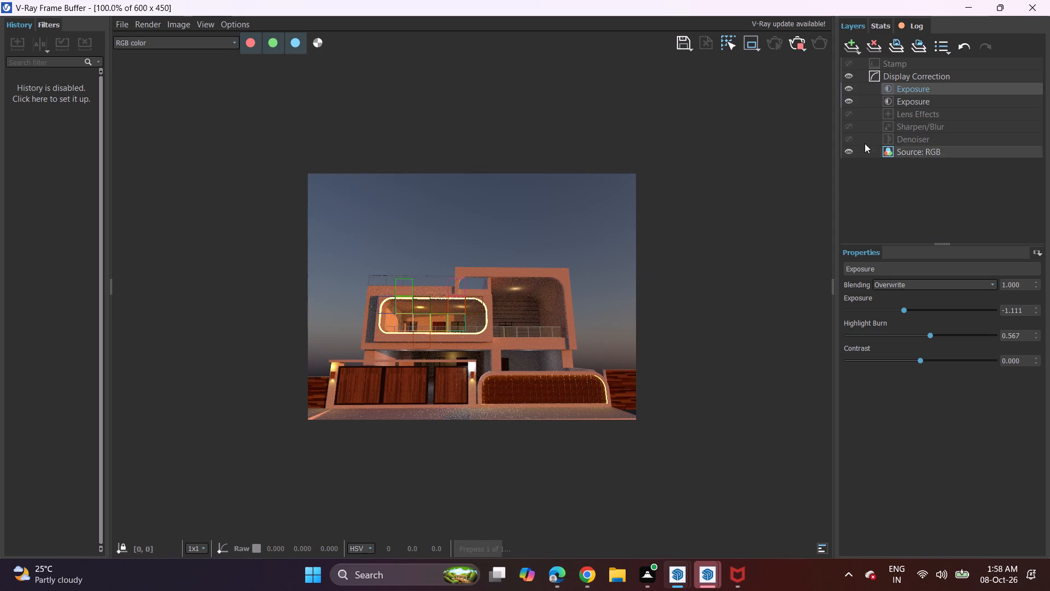
click(1029, 2)
Change the colour of Omni Light#18 from the scene lights to amber, about R 0.804, G 0.587, B 0.116.
middle_drag(689, 220, 694, 231)
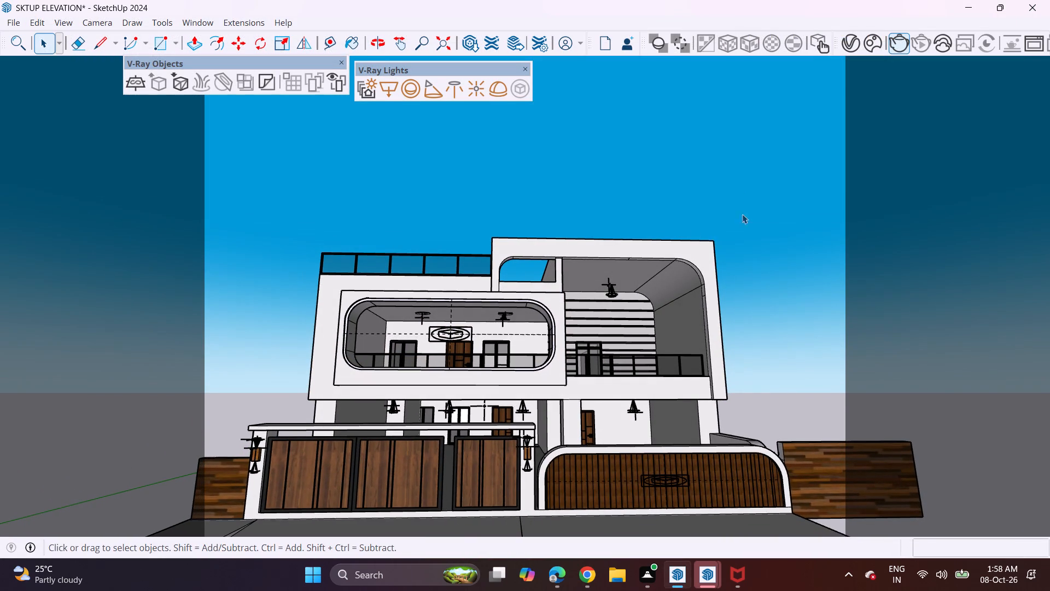
click(847, 36)
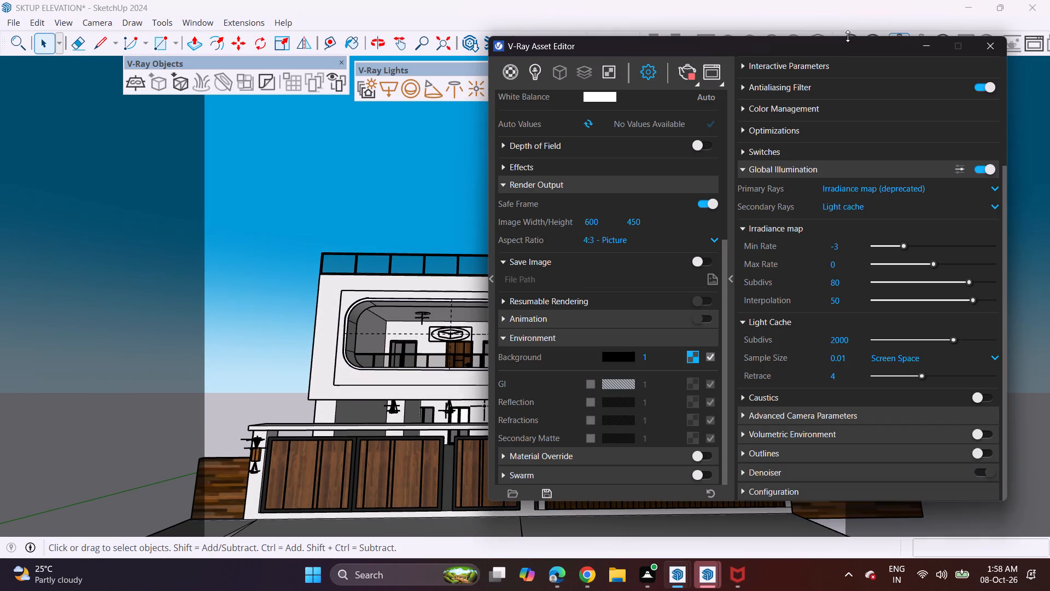
click(530, 79)
scroll(734, 343, down, 2)
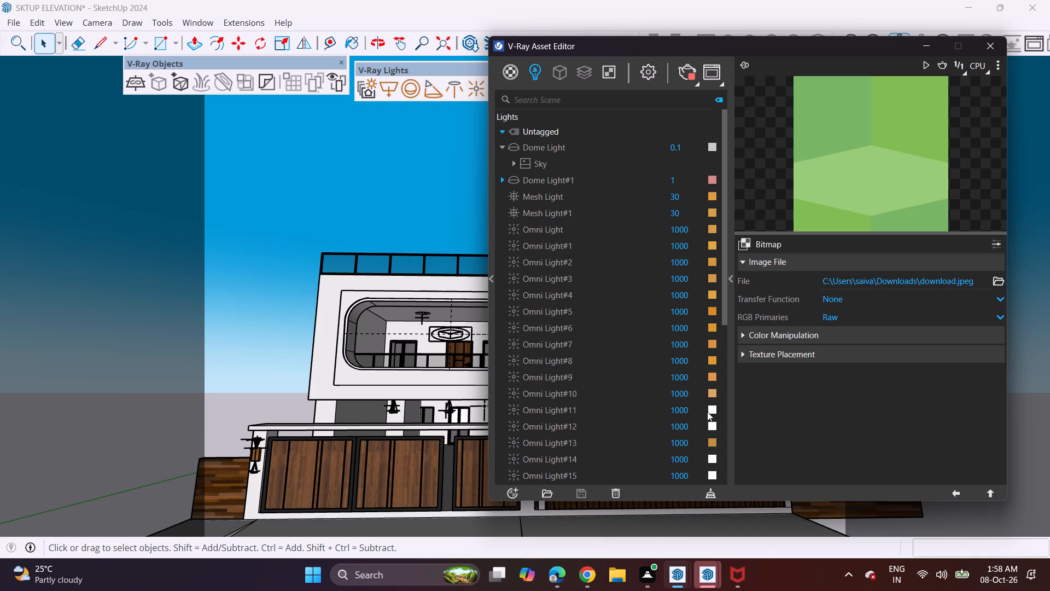
scroll(712, 409, down, 2)
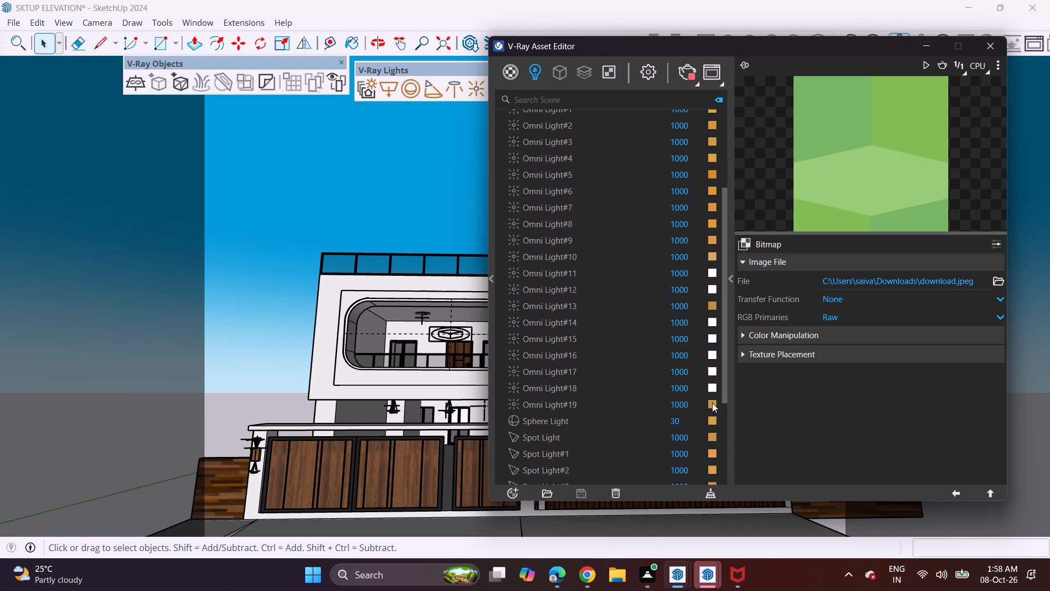
double_click(712, 389)
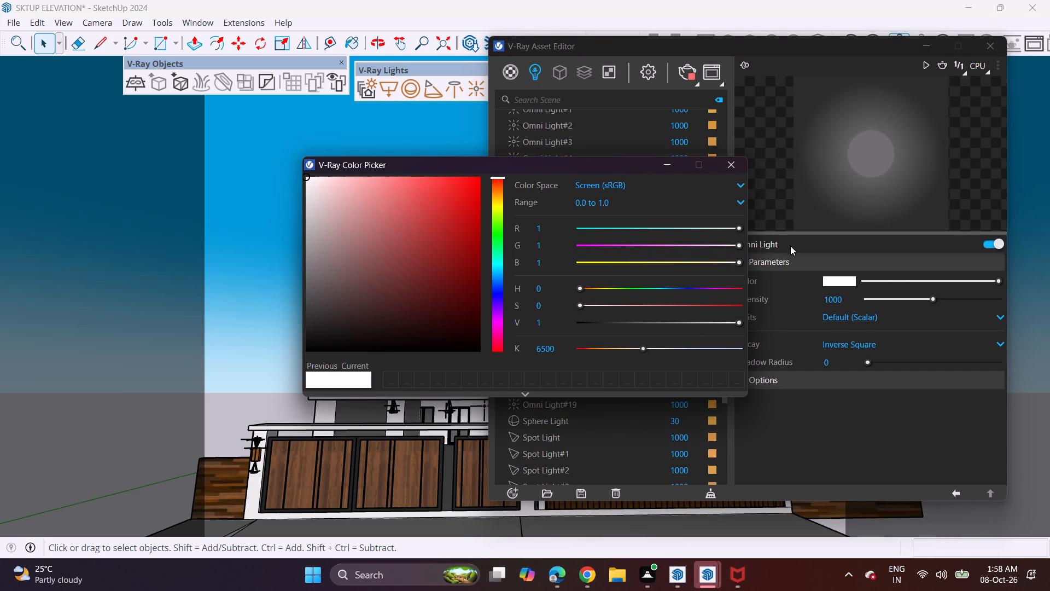
click(499, 204)
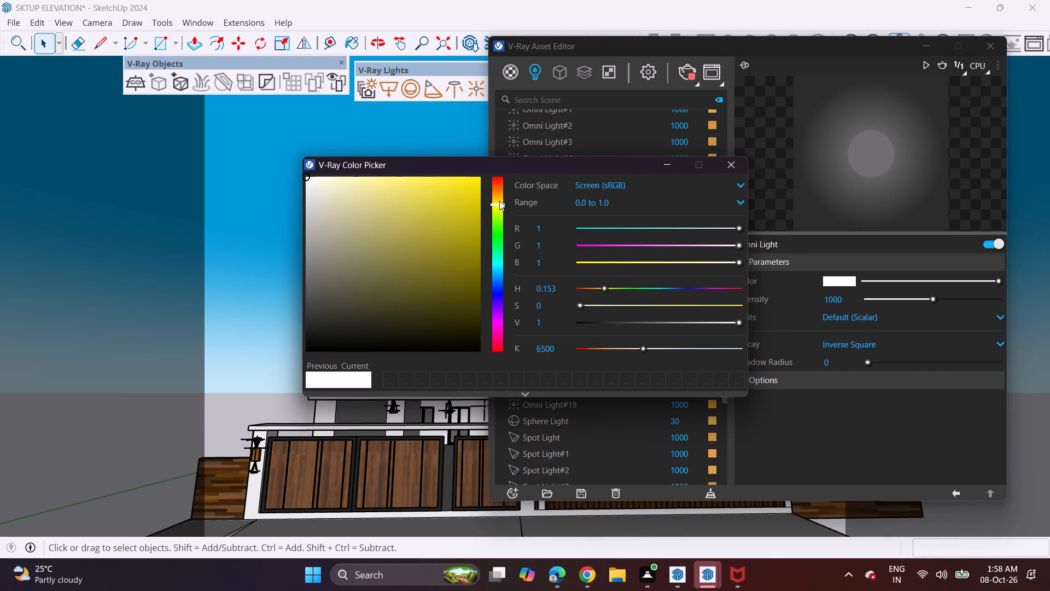
click(499, 197)
click(456, 211)
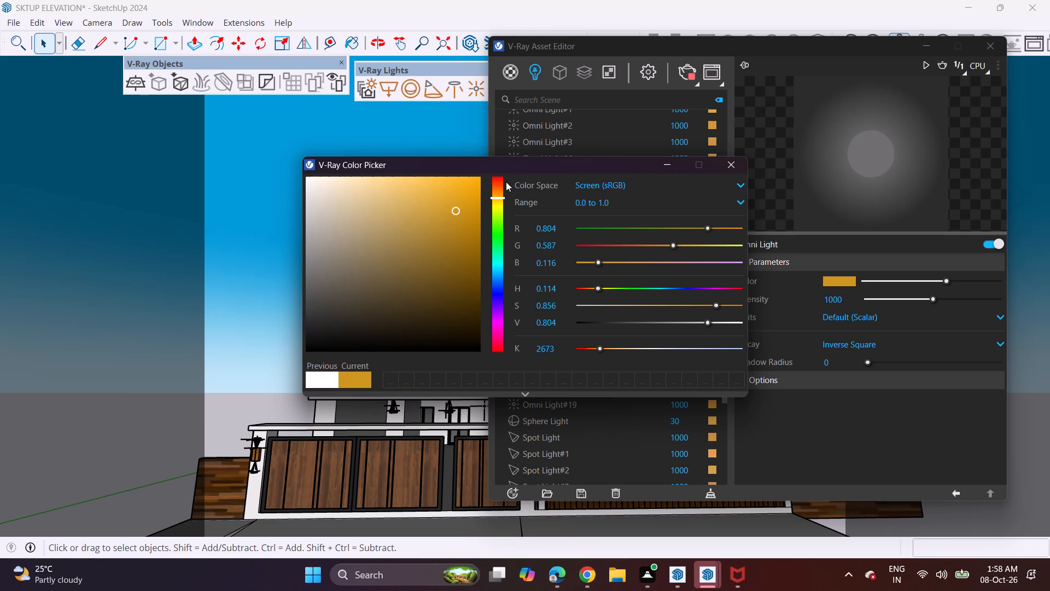
click(737, 165)
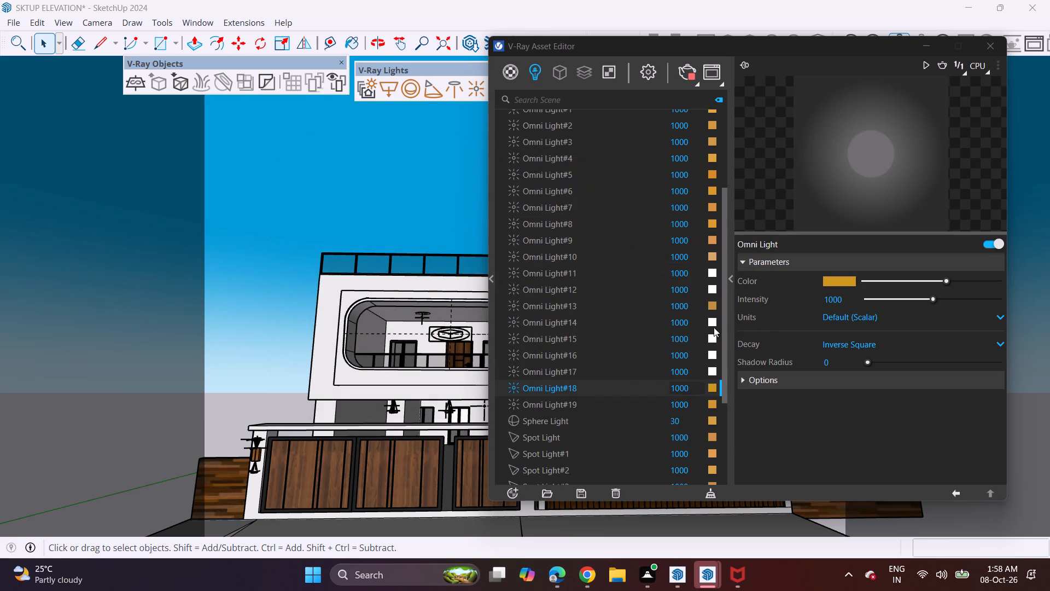
Change the colour of Omni Light#14 to a muted amber, about R 0.769, G 0.576, B 0.201.
click(715, 324)
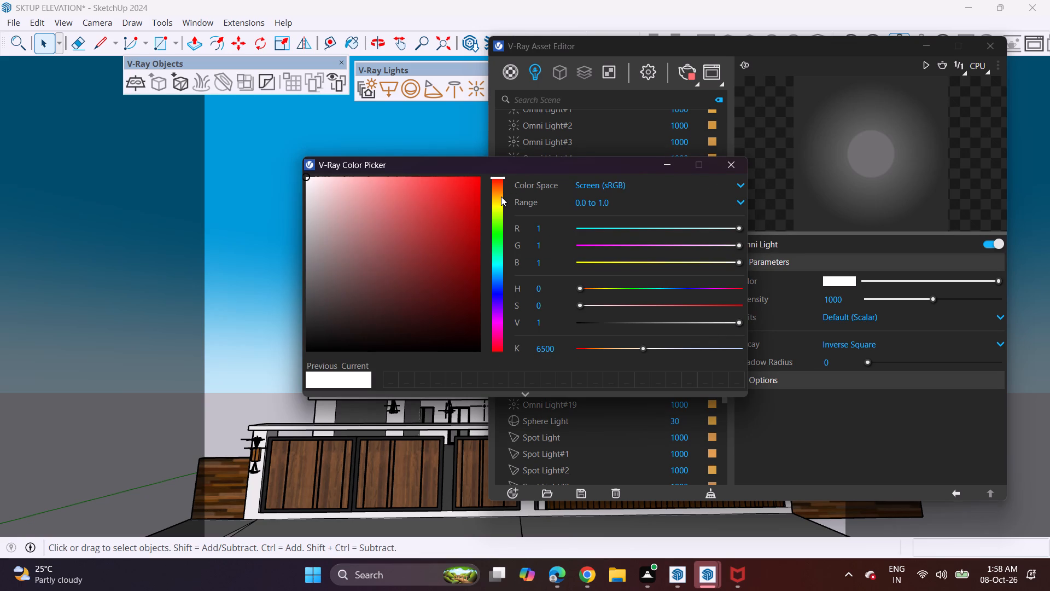
click(501, 196)
drag(425, 217, 435, 218)
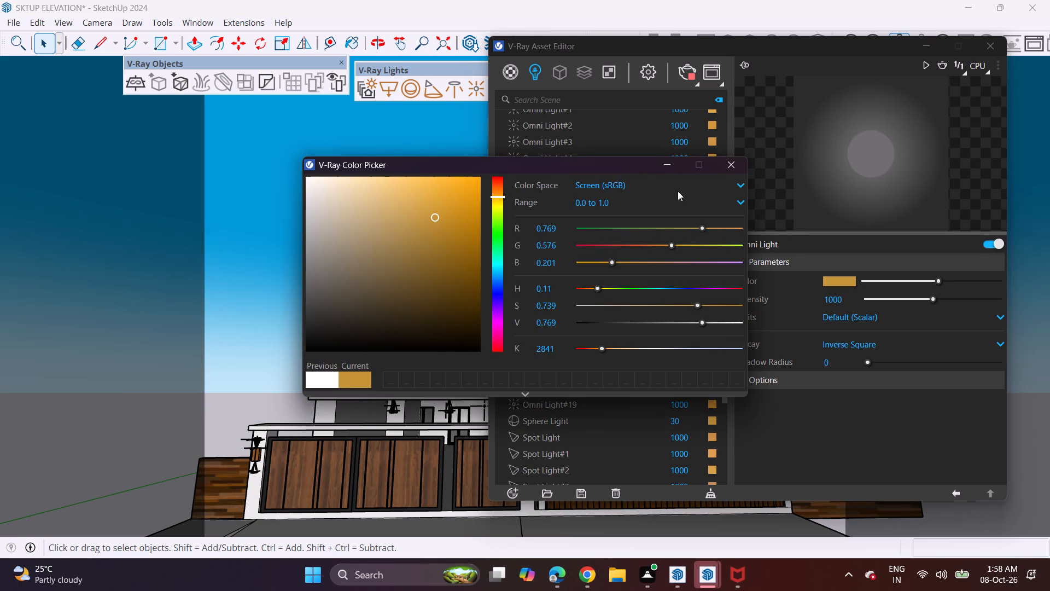
click(724, 165)
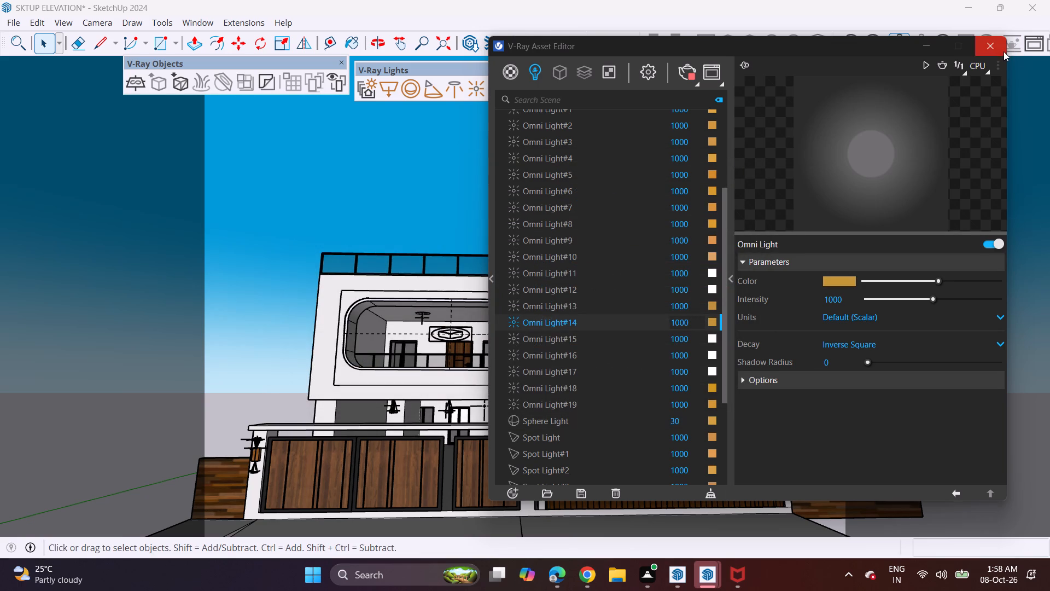
Change the colour of Omni Light#15 to a warm orange with a hue of about 0.083.
click(713, 336)
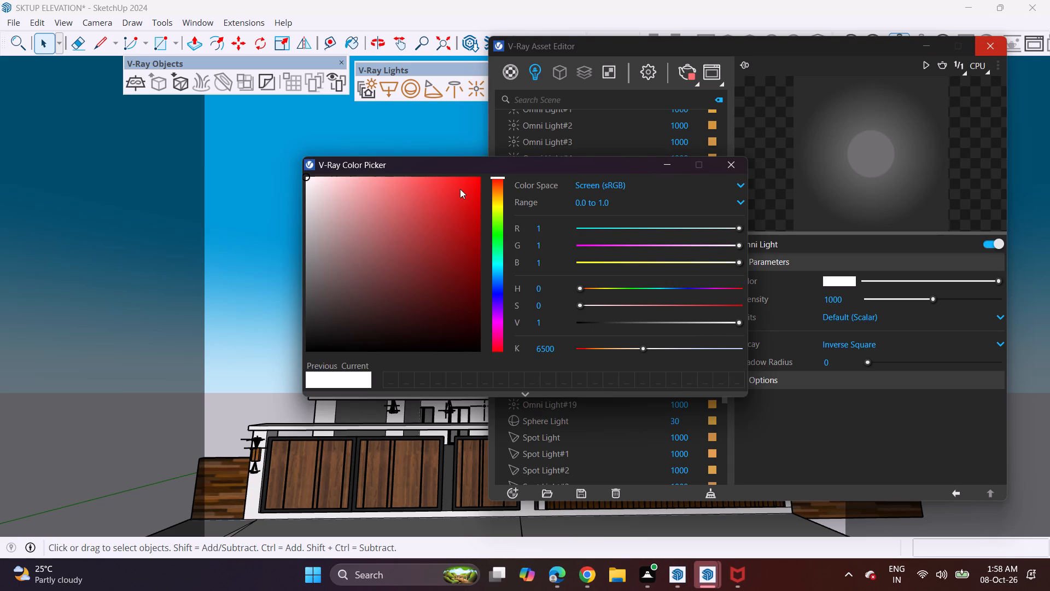
click(498, 192)
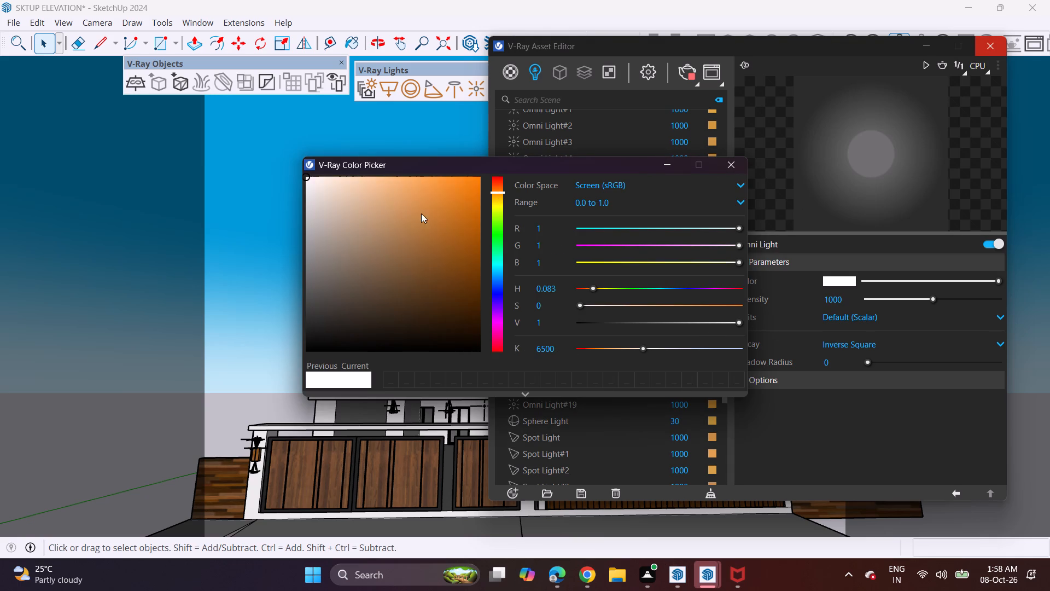
click(421, 213)
click(727, 169)
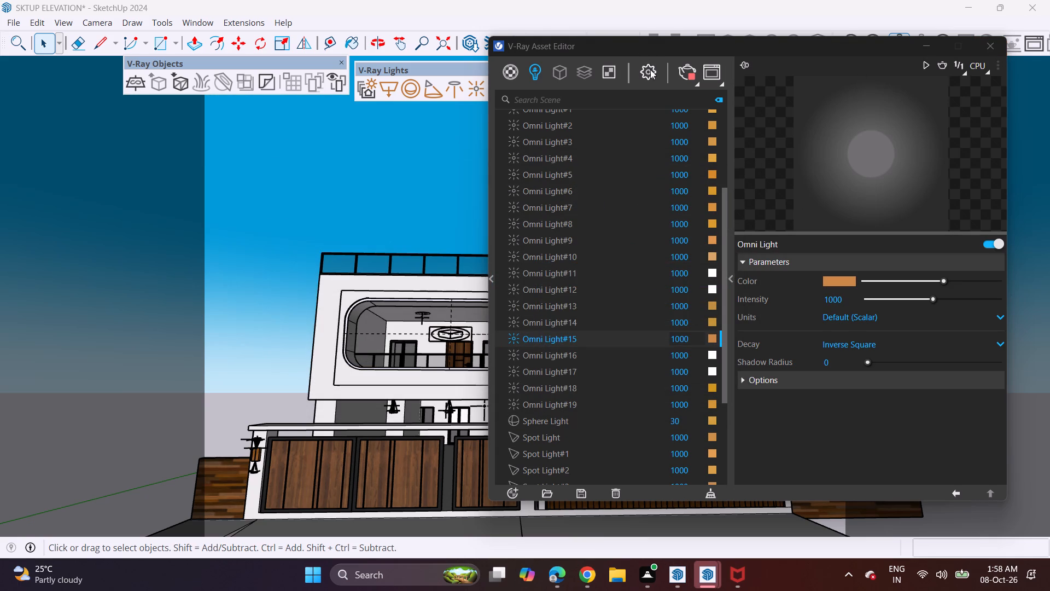
Rotate the custom sun orientation of the Dome Light's Sky texture to a horizontal angle of 158.5.
scroll(551, 199, up, 8)
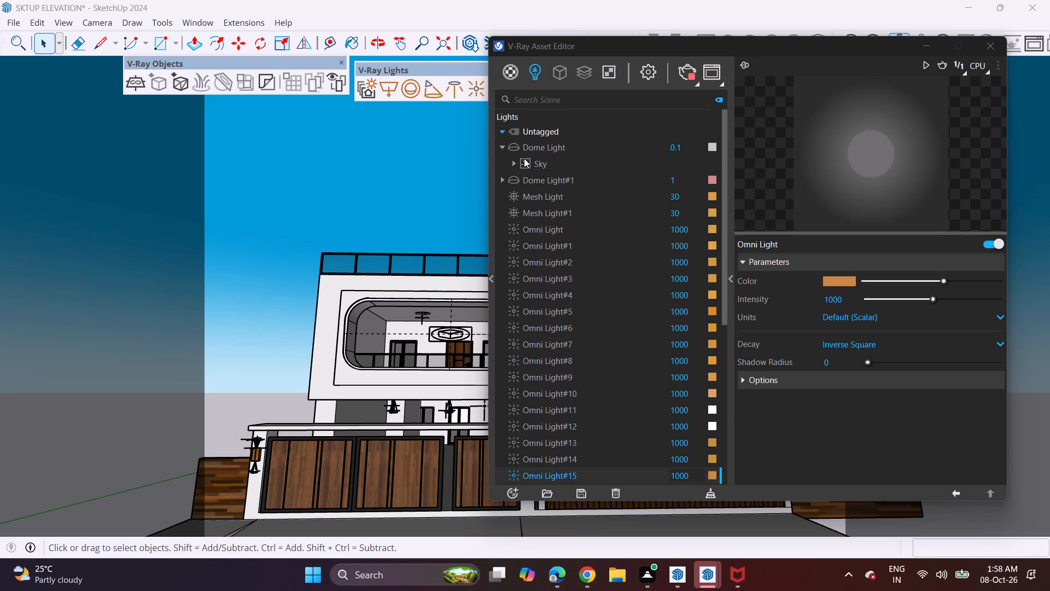
click(524, 158)
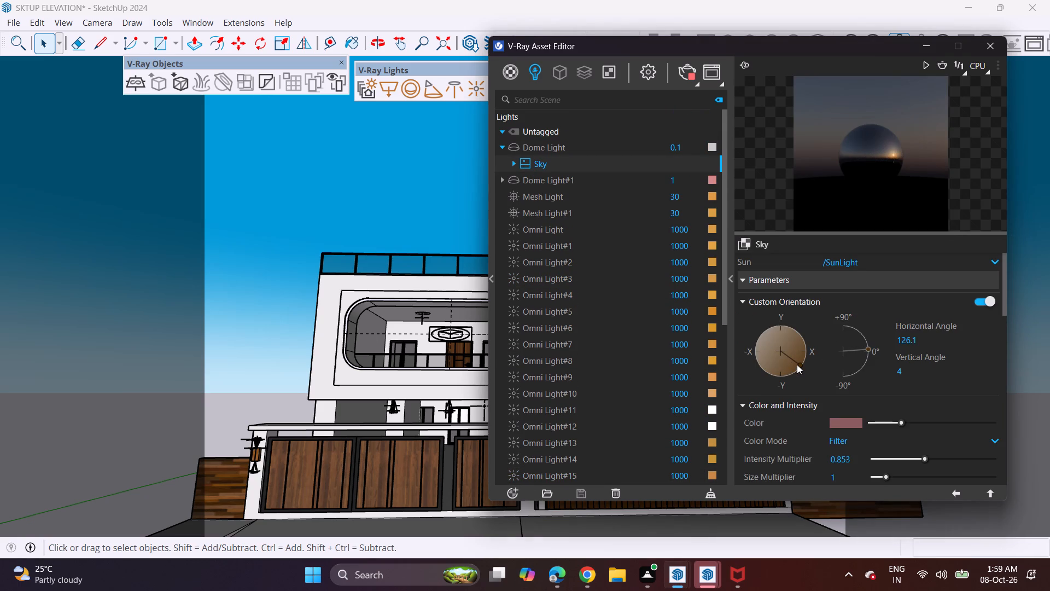
click(797, 364)
drag(798, 366, 792, 380)
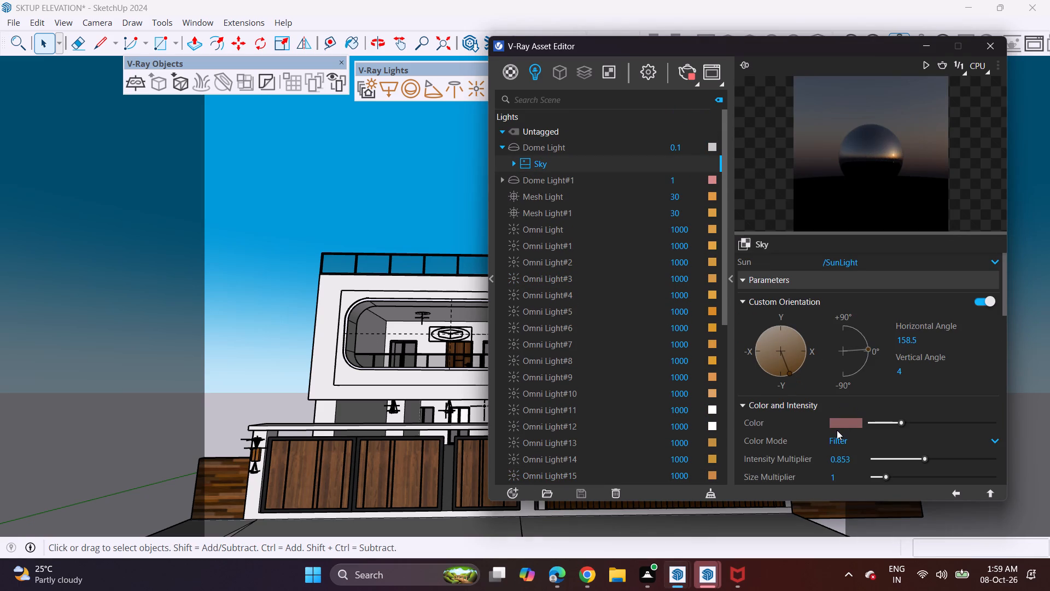
Darken the filter colour of the Dome Light's Sky texture to a nearly black grey.
click(838, 427)
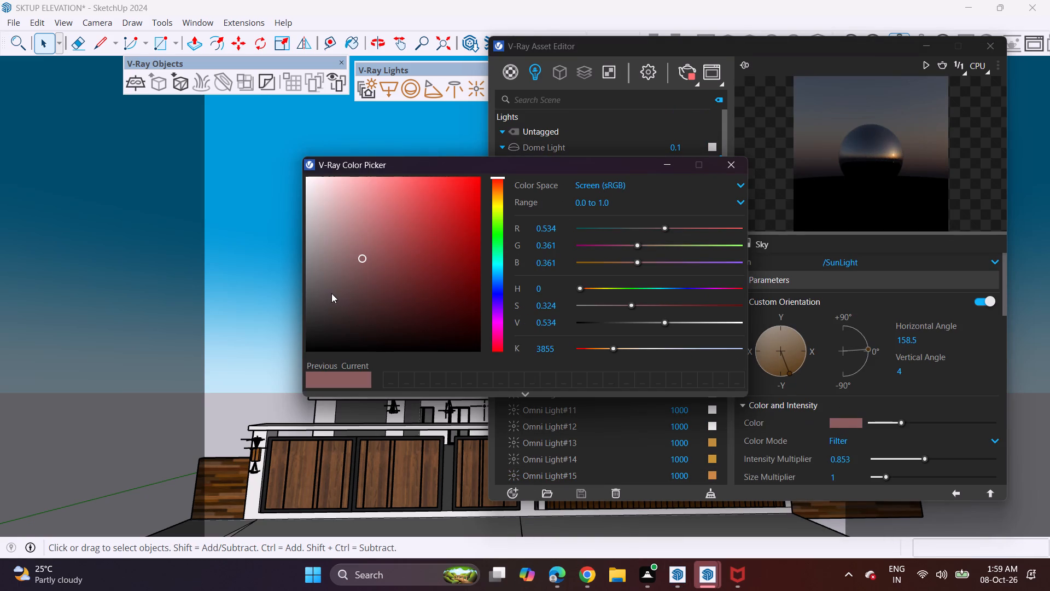
click(331, 293)
click(317, 305)
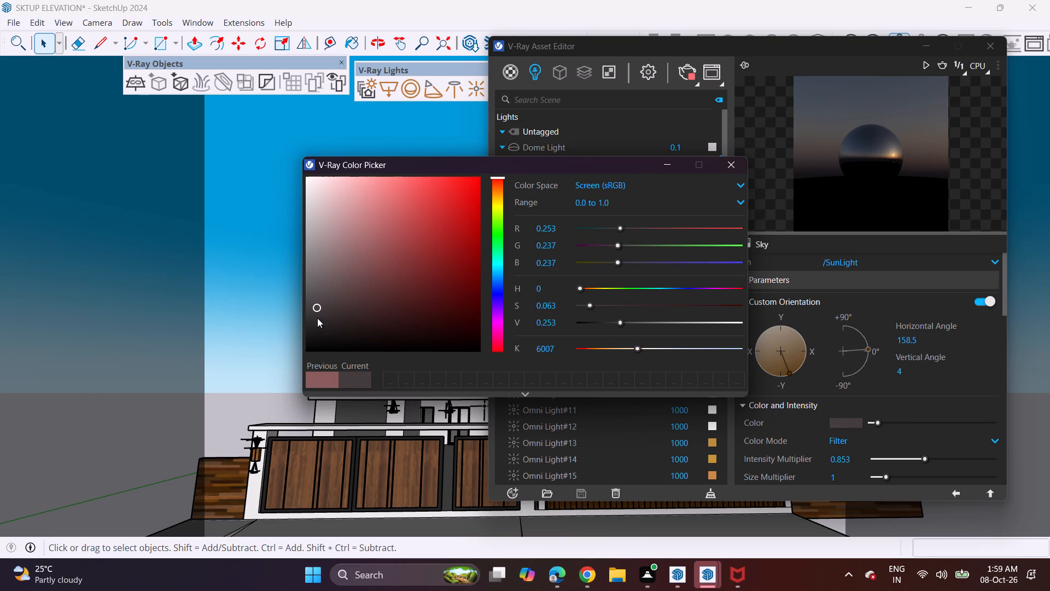
drag(317, 329, 319, 343)
drag(317, 348, 326, 317)
click(726, 161)
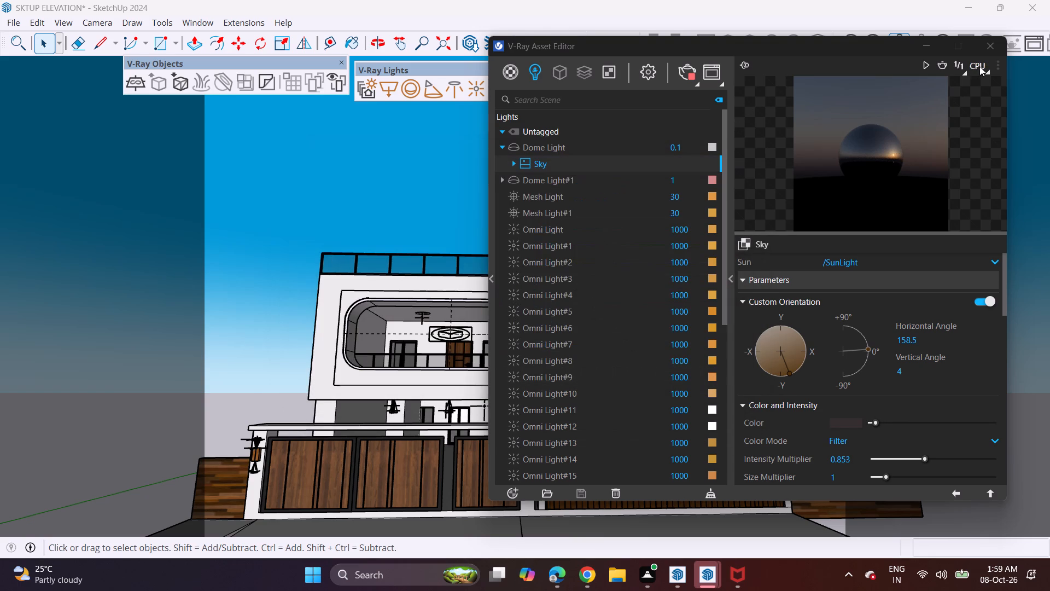
Run a new test render of the front elevation, set its Exposure layer to -2.037 and inspect the image enlarged.
click(686, 78)
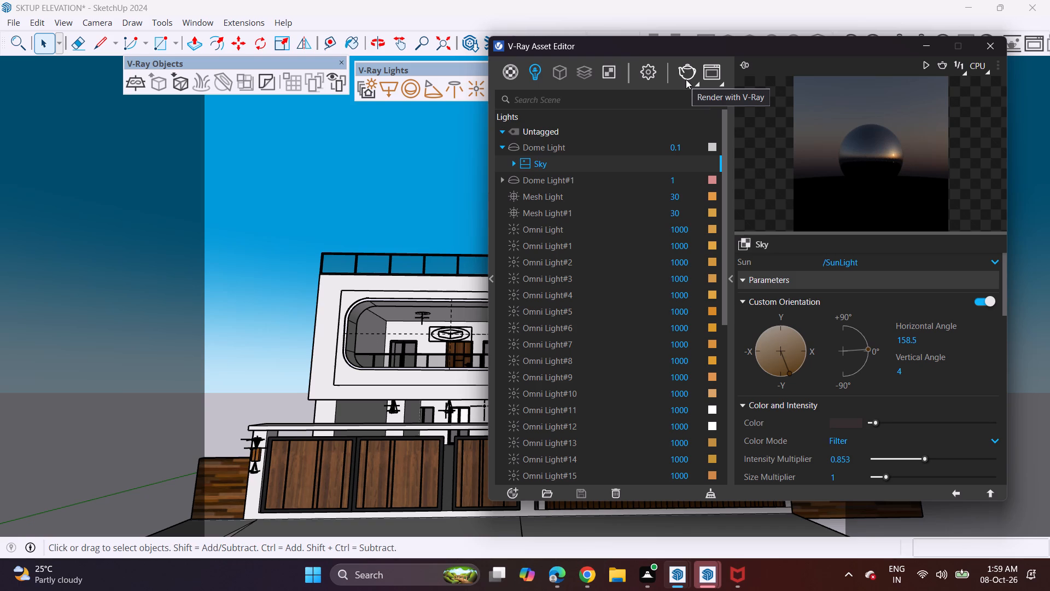
click(686, 78)
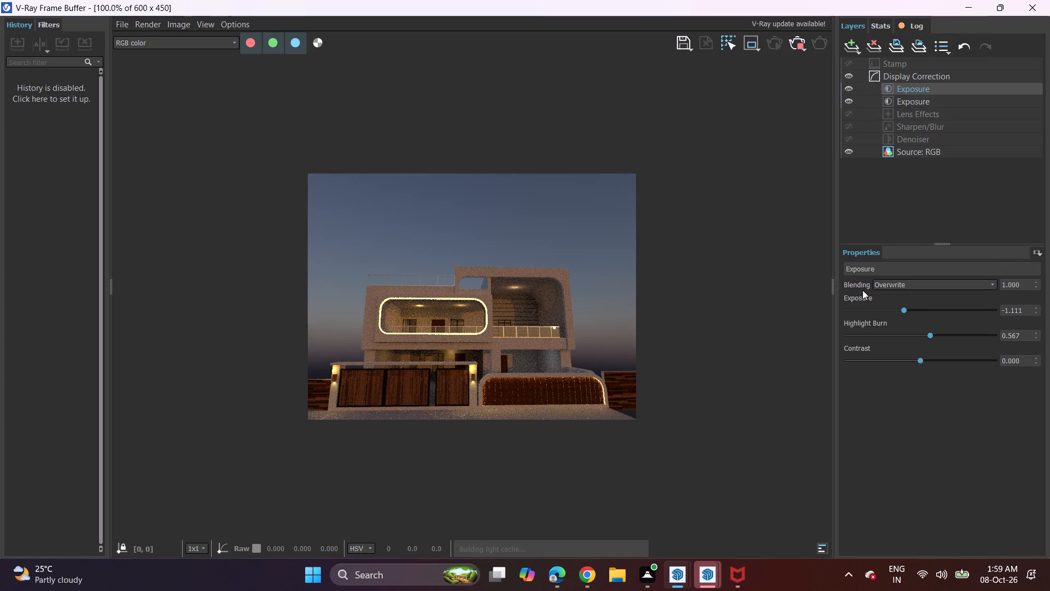
click(920, 311)
click(907, 312)
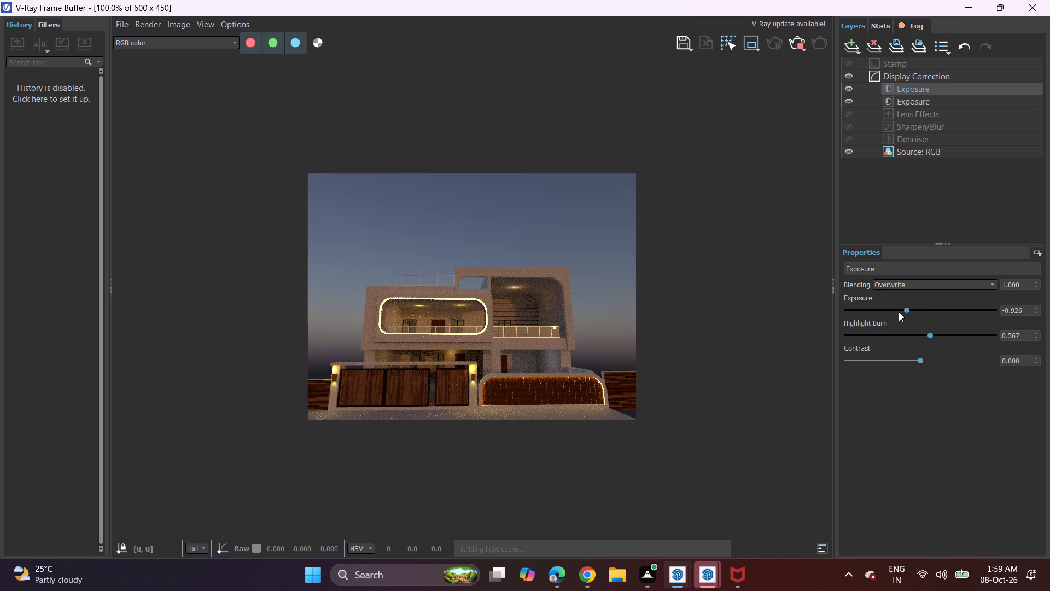
click(891, 305)
click(890, 309)
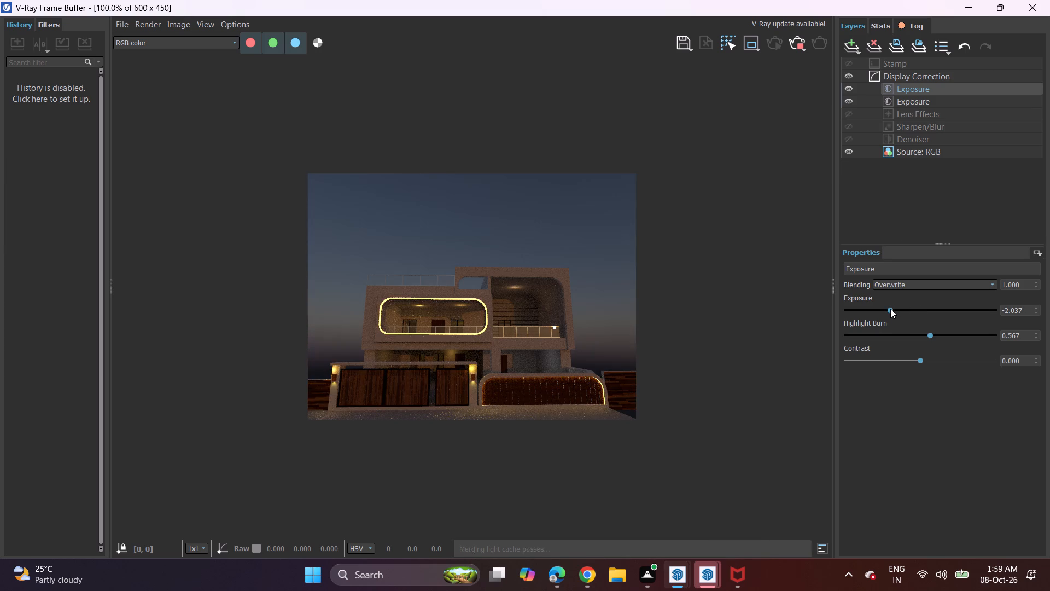
scroll(461, 296, up, 1)
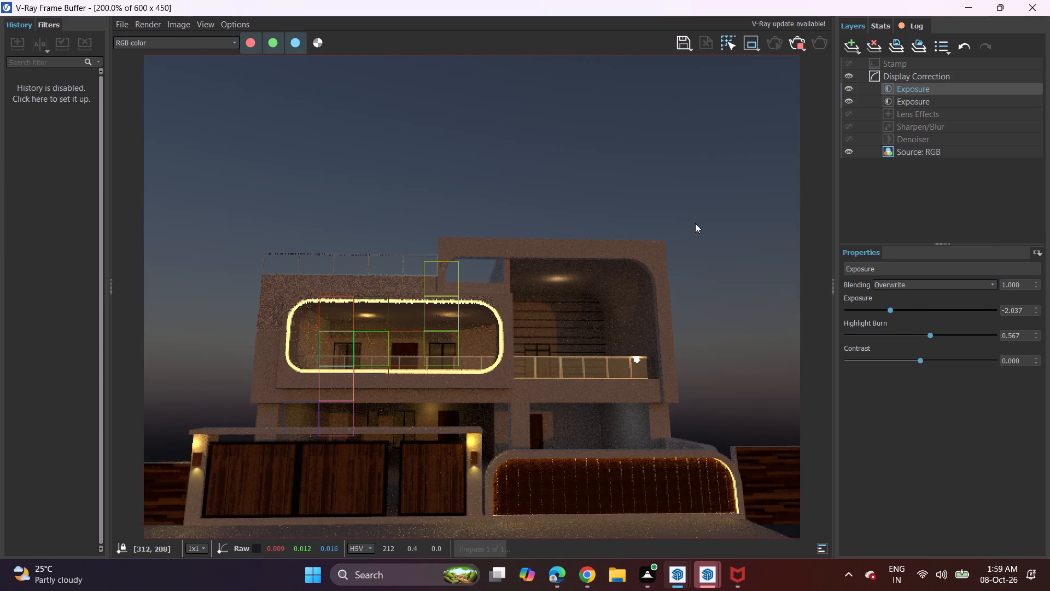
Place omni lights at the four ground-floor ceiling fixtures and at the ceiling fixture of the upper balcony with the slatted wall.
click(1038, 9)
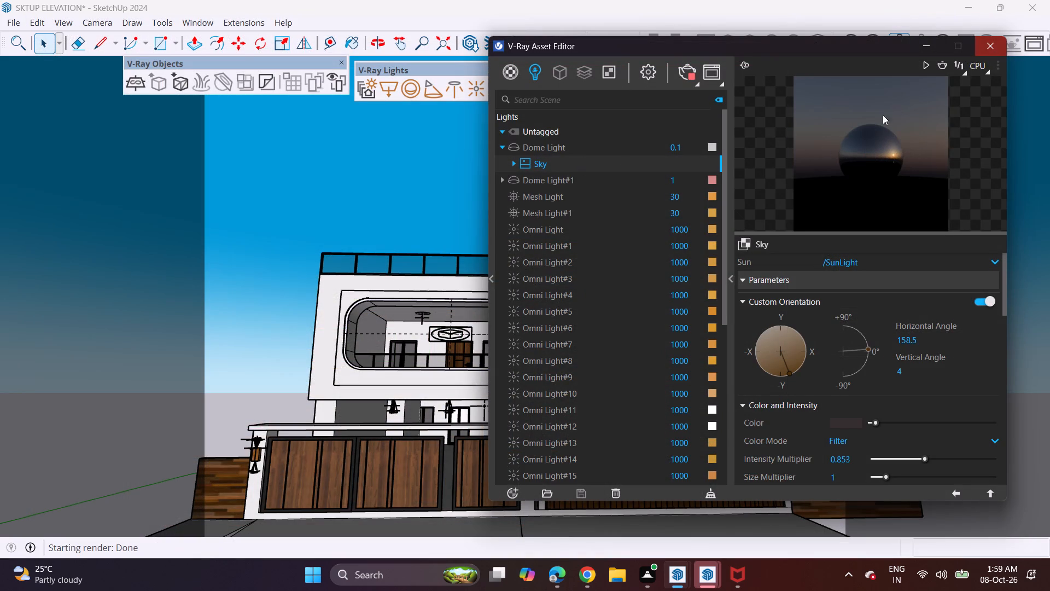
scroll(609, 289, down, 4)
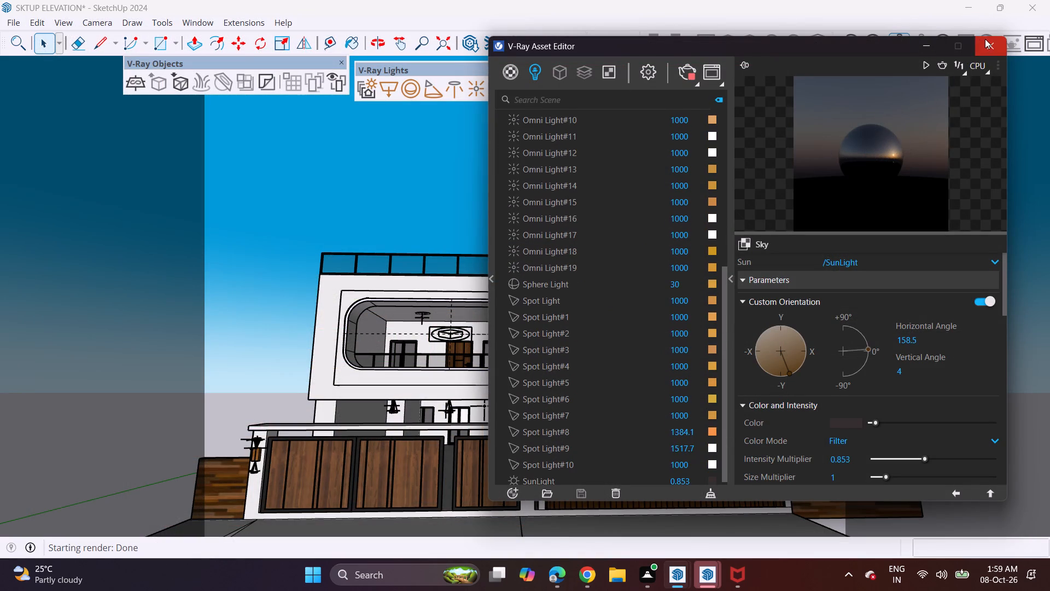
click(985, 39)
click(472, 87)
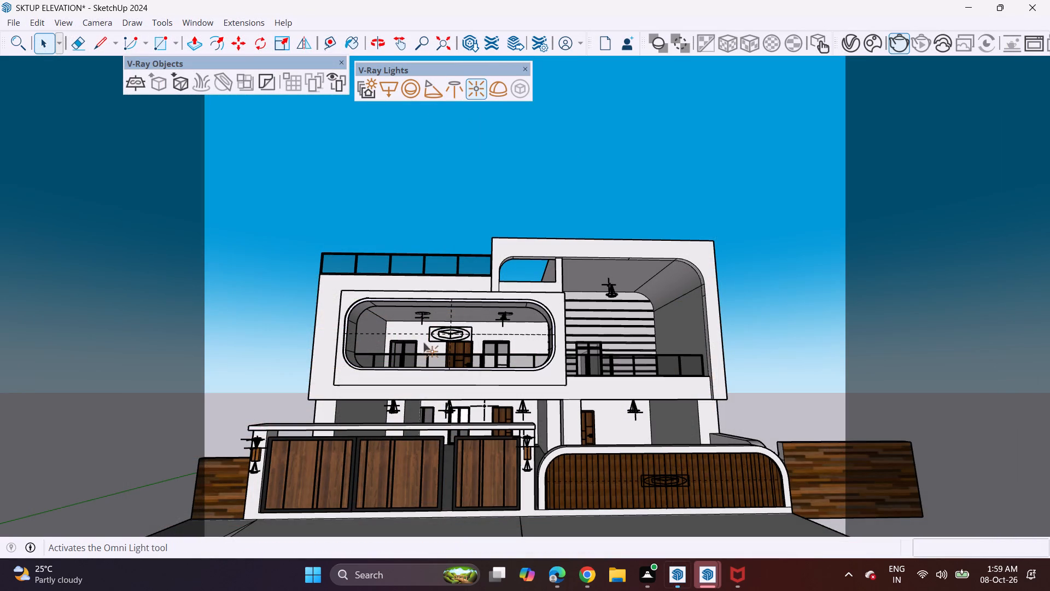
scroll(390, 404, up, 6)
double_click(393, 420)
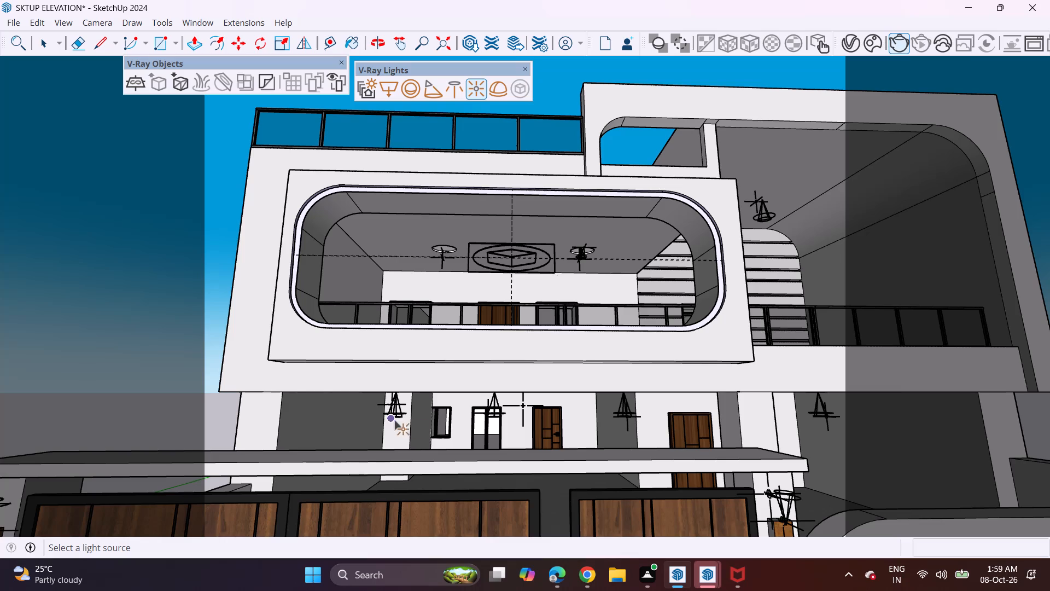
click(500, 414)
click(629, 416)
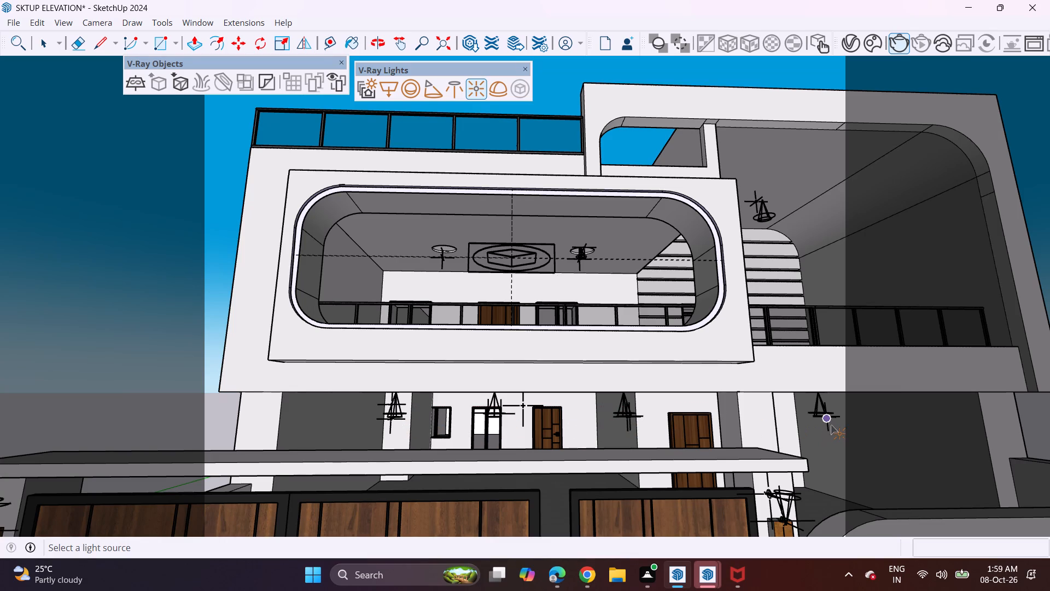
click(831, 422)
click(774, 217)
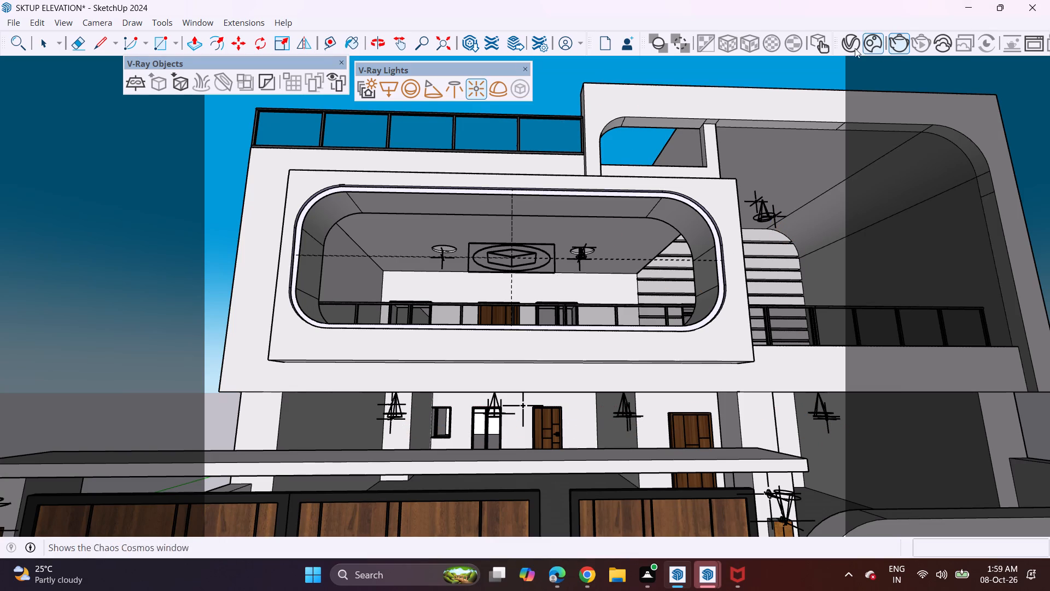
Reframe the model to show the whole front elevation and run a new test render.
scroll(657, 254, down, 4)
middle_drag(660, 281, 634, 291)
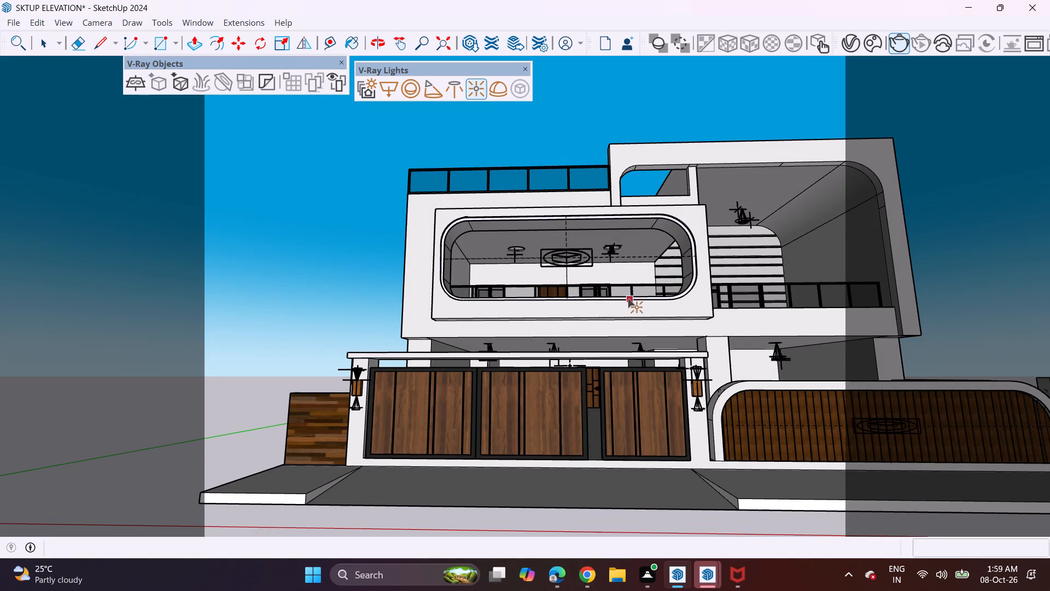
shift+middle_drag(628, 298, 533, 348)
scroll(533, 348, down, 2)
shift+middle_drag(572, 330, 546, 330)
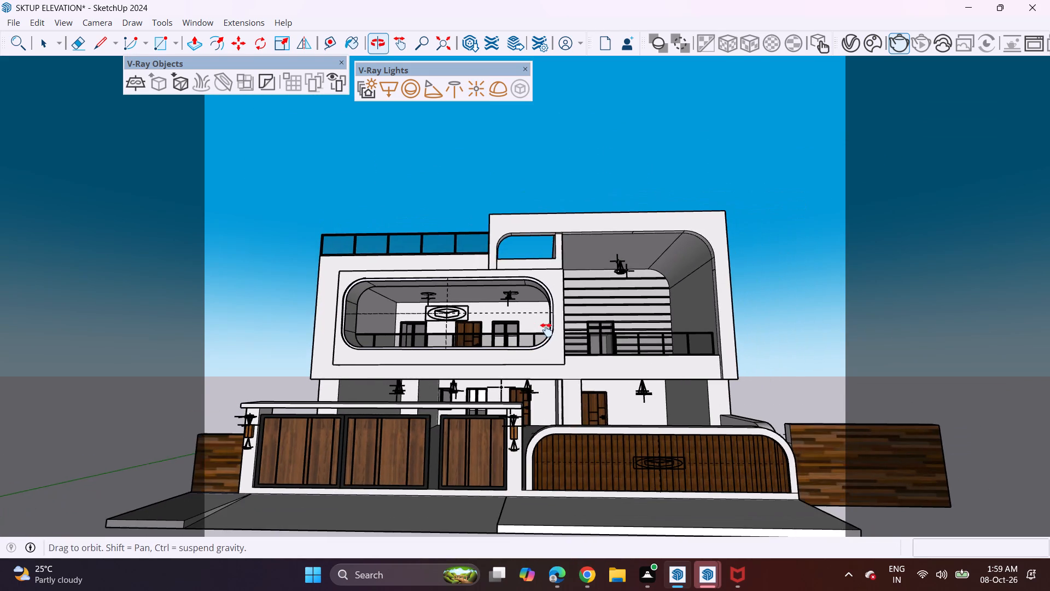
shift+middle_drag(546, 330, 553, 341)
middle_drag(557, 338, 571, 316)
middle_drag(573, 316, 574, 332)
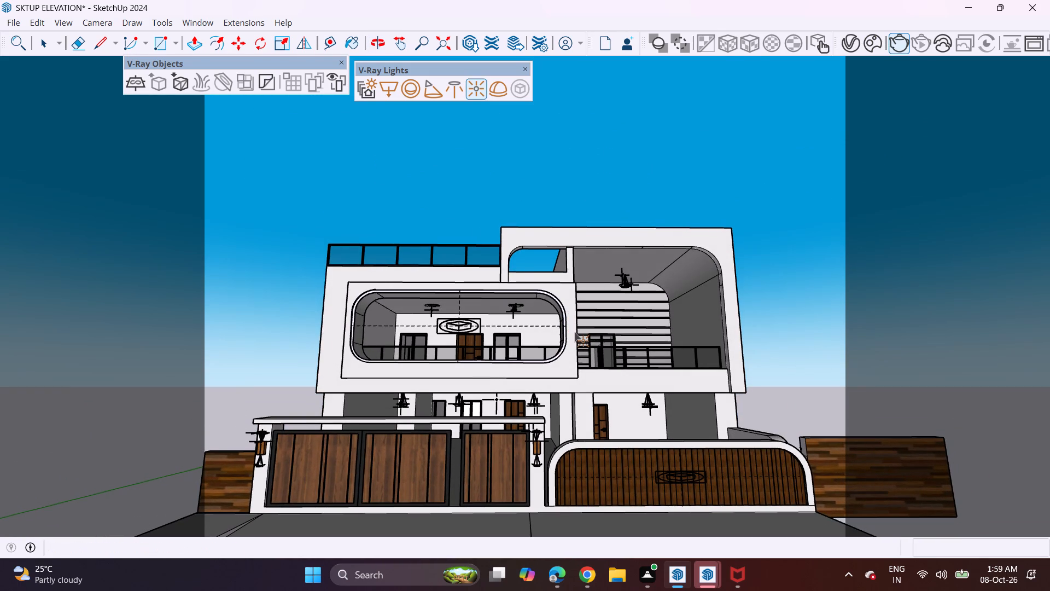
double_click(902, 42)
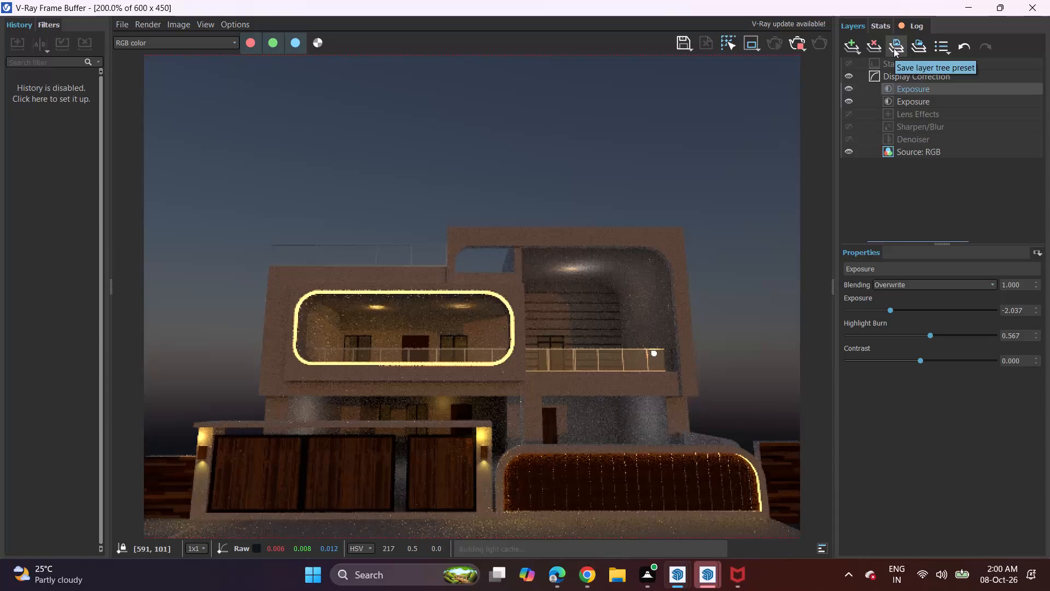
click(1043, 1)
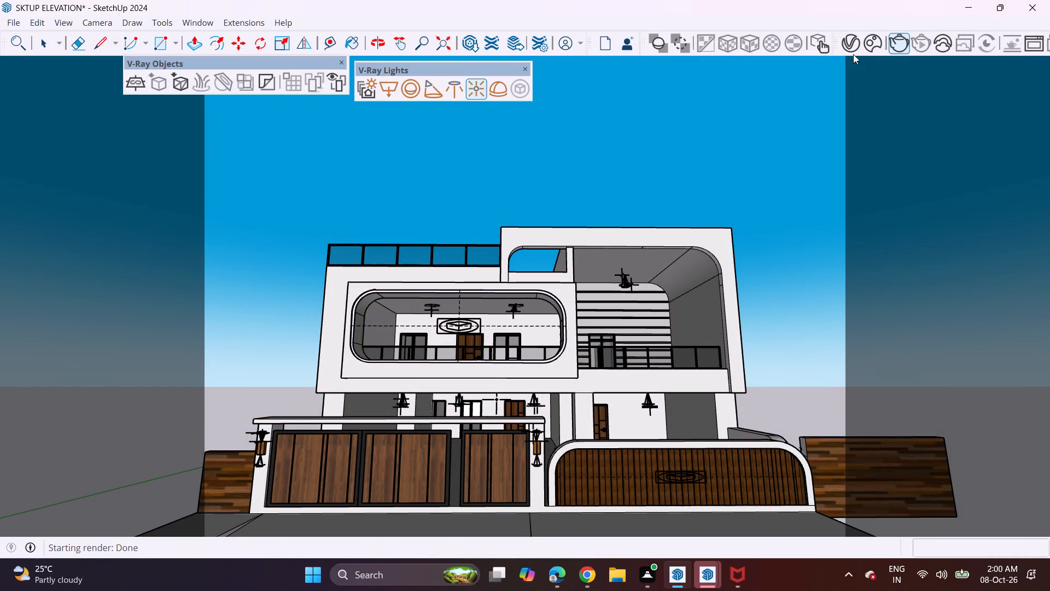
Darken the orange colour of Mesh Light#1 to a medium golden brown.
click(856, 48)
scroll(586, 333, down, 8)
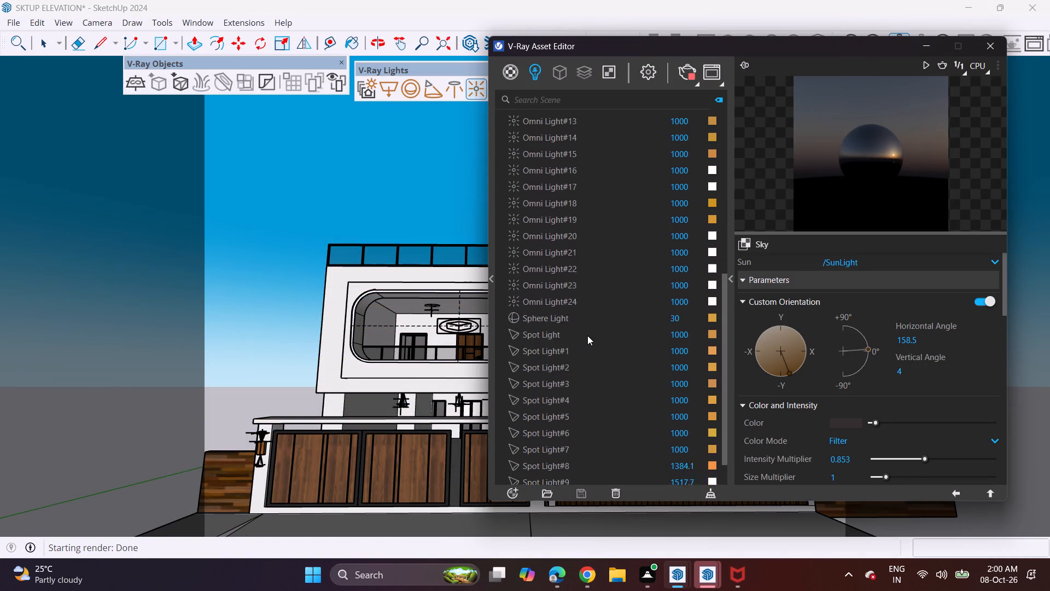
scroll(591, 339, down, 5)
scroll(571, 374, up, 1)
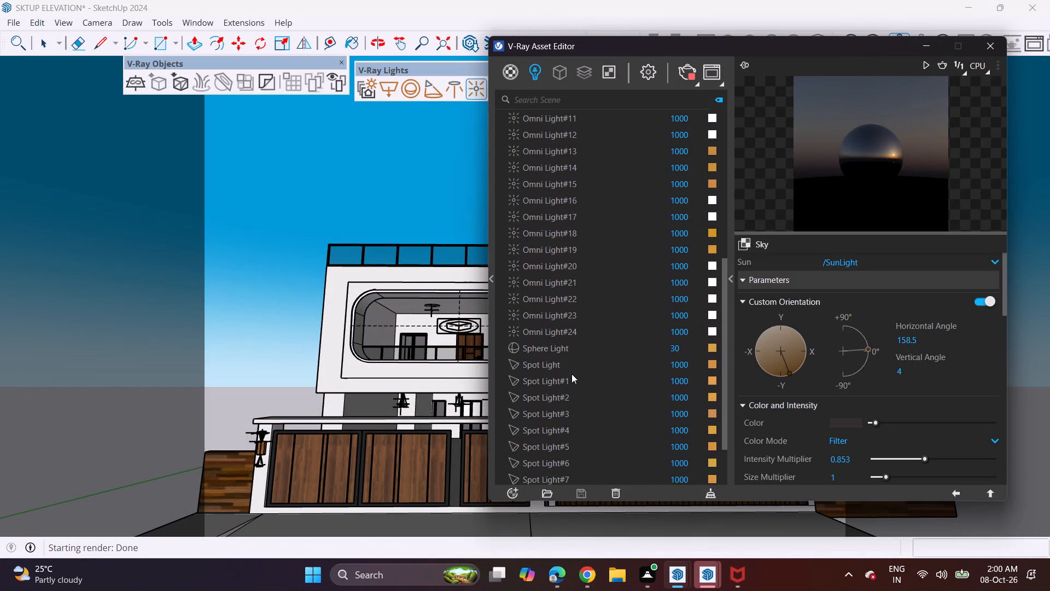
scroll(571, 374, down, 5)
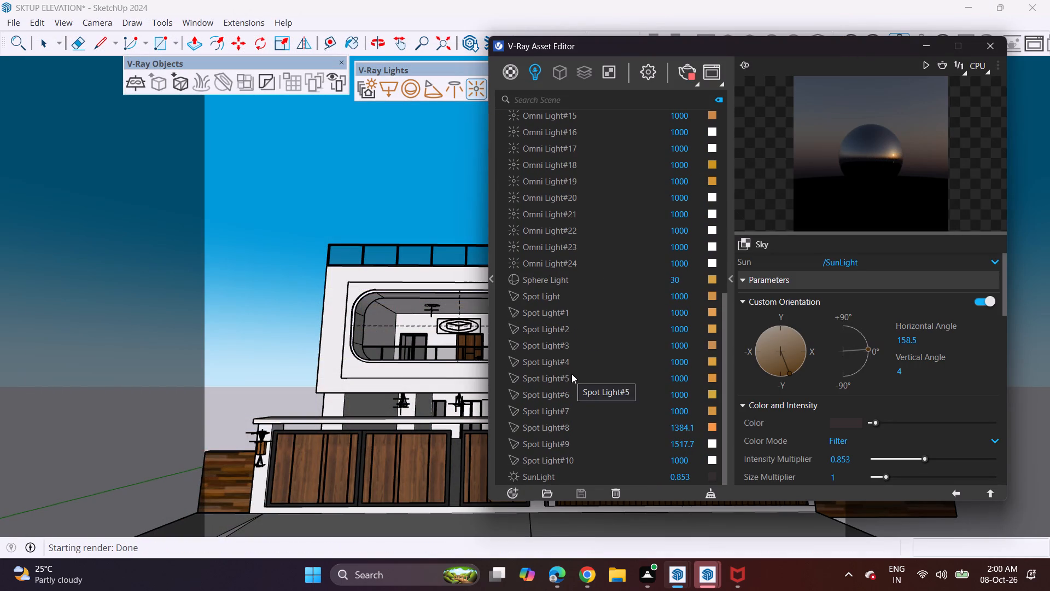
scroll(571, 374, up, 6)
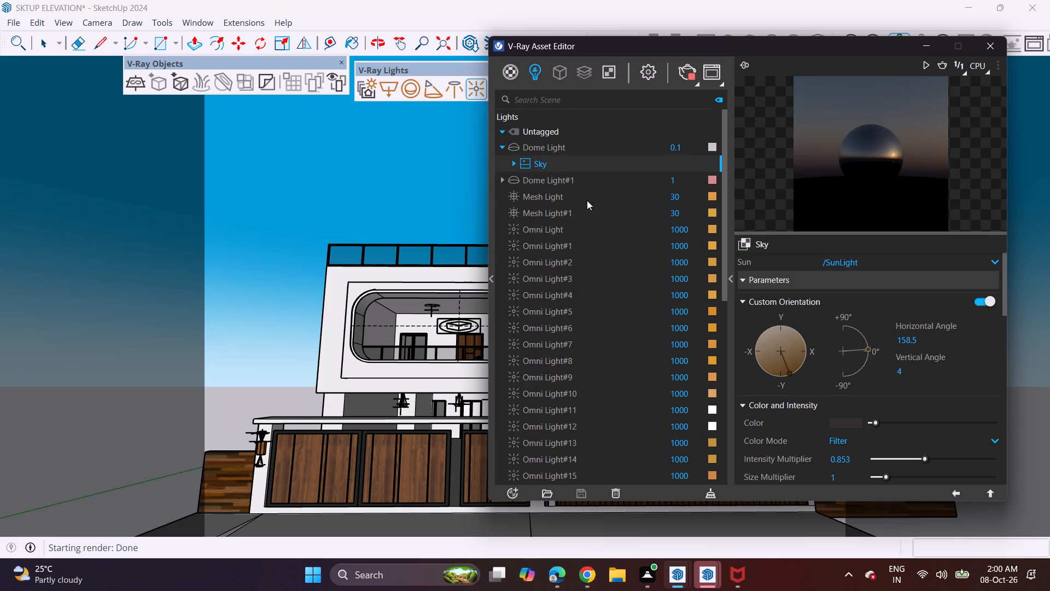
click(714, 213)
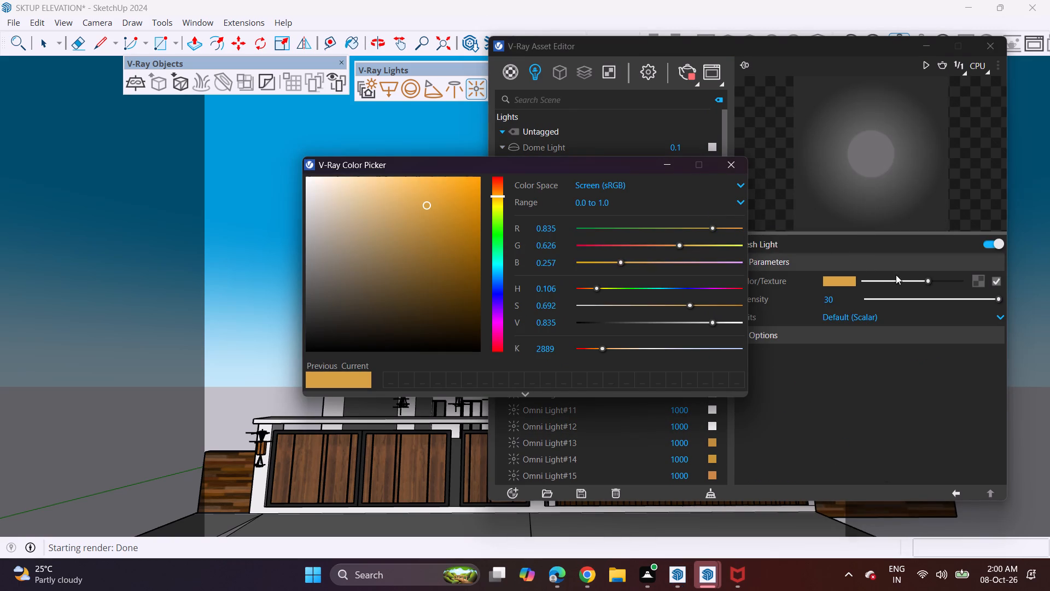
click(905, 280)
drag(897, 278, 885, 278)
click(873, 278)
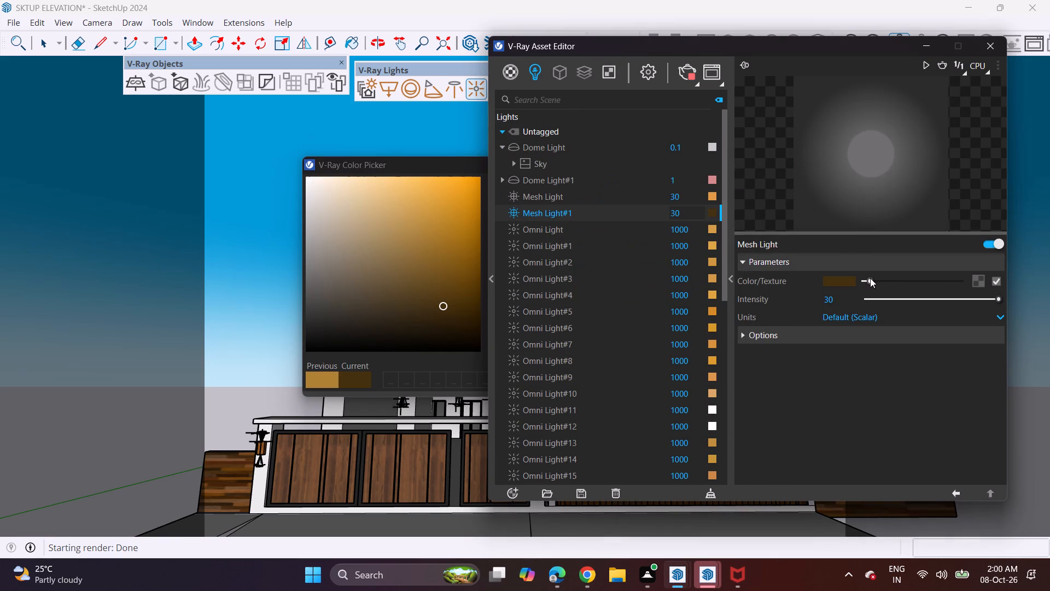
drag(870, 278, 901, 286)
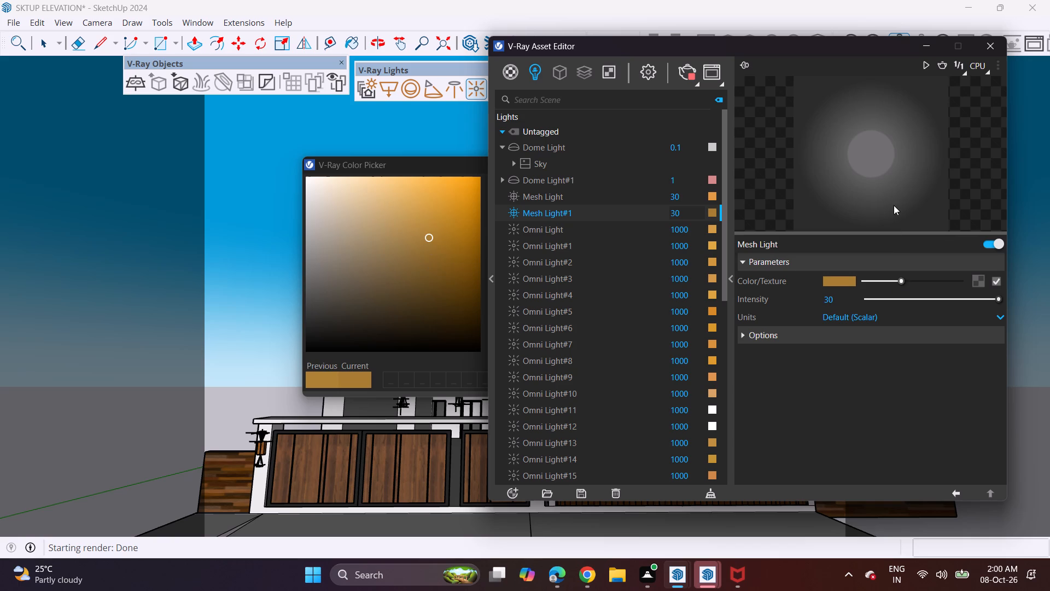
Lower the intensity of Mesh Light#1 to 10.7.
drag(947, 297, 921, 306)
drag(921, 305, 937, 309)
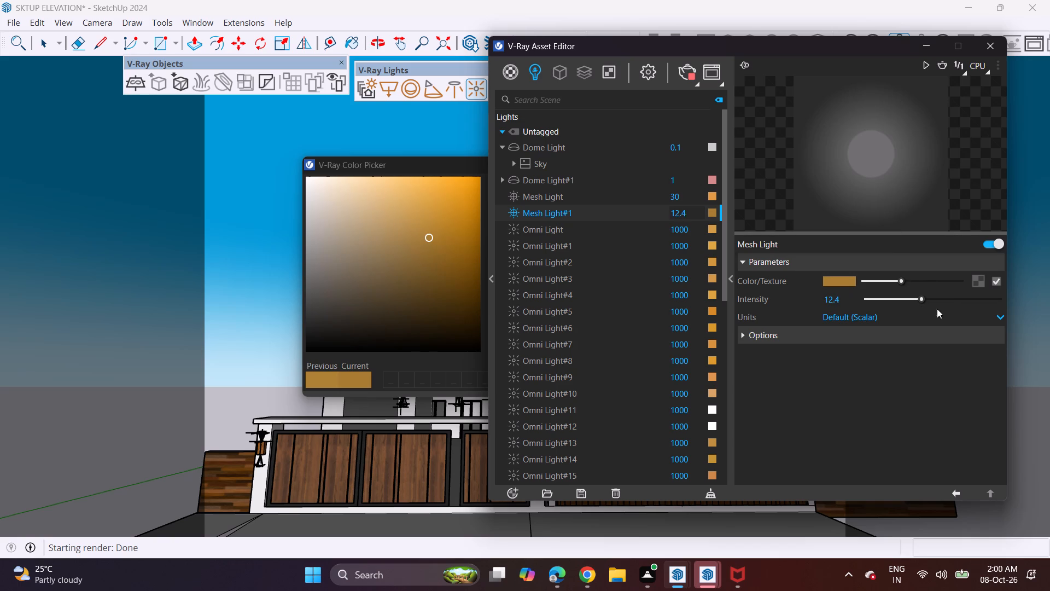
drag(937, 309, 949, 310)
click(949, 310)
drag(938, 298, 970, 308)
drag(970, 308, 955, 308)
drag(955, 308, 918, 303)
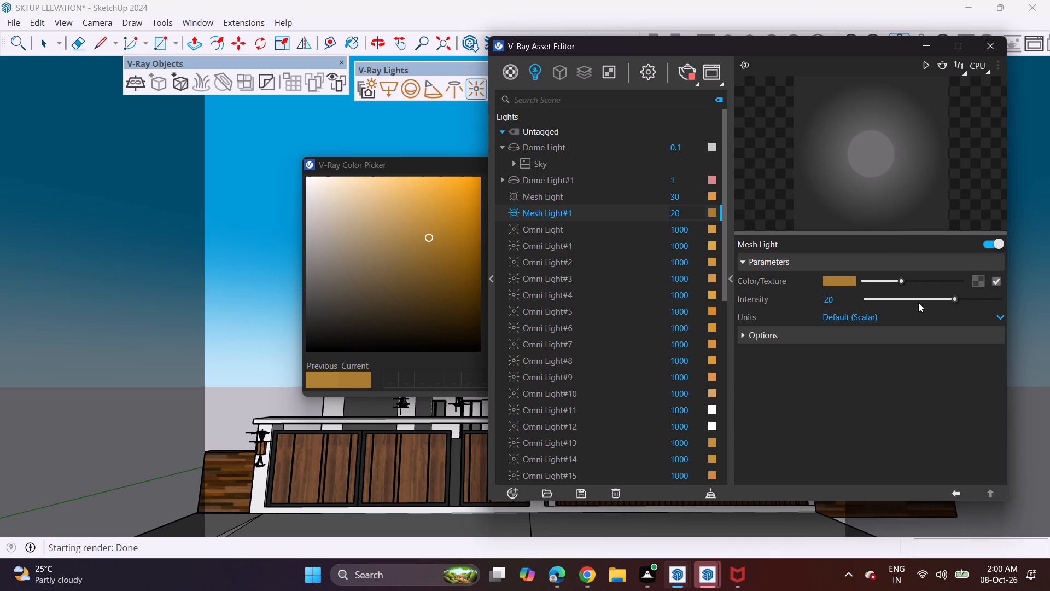
click(918, 303)
click(914, 297)
Darken the colour of the first Mesh Light to an orange brown with value 0.611 and lower its intensity to 9.7.
click(713, 195)
click(895, 279)
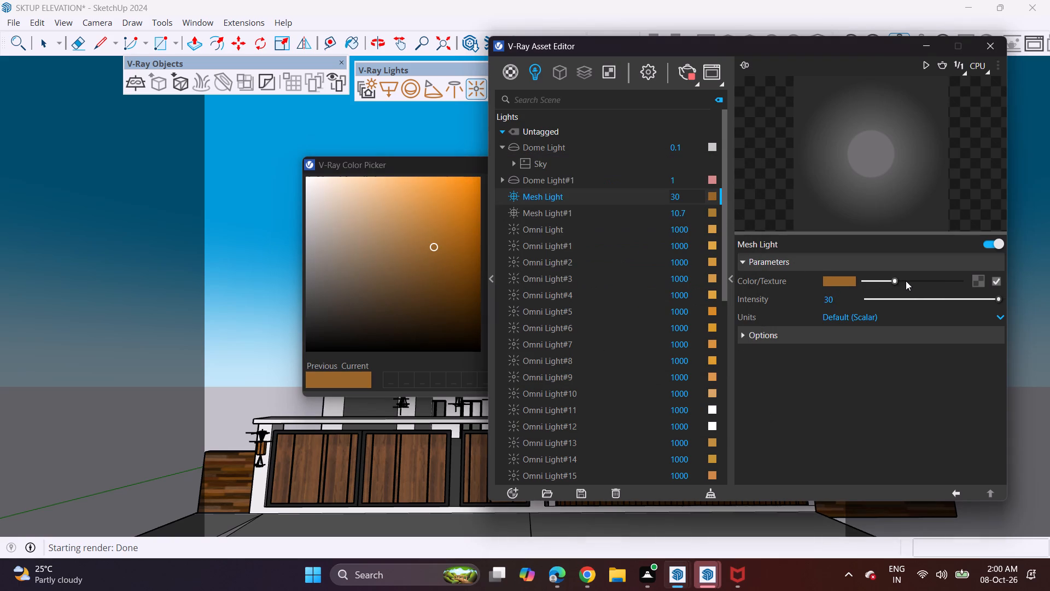
click(904, 280)
click(917, 282)
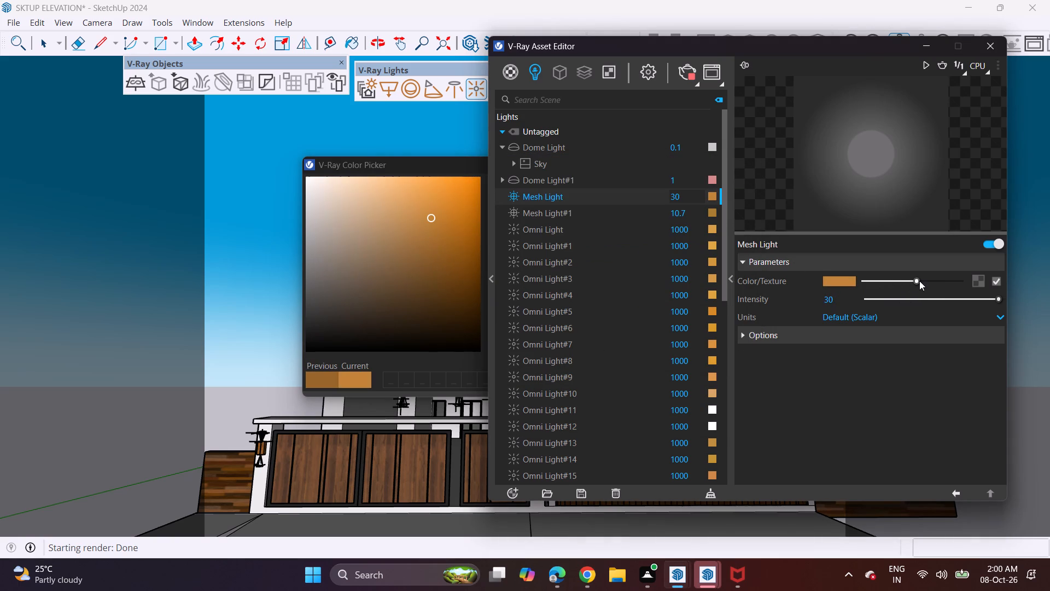
click(896, 281)
click(903, 304)
click(907, 293)
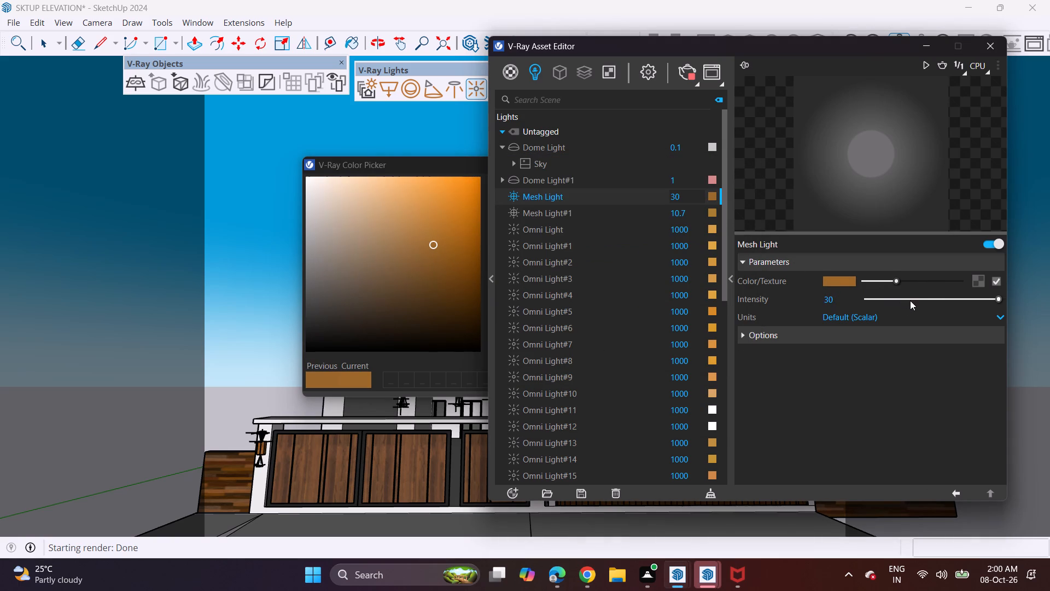
click(910, 300)
click(992, 50)
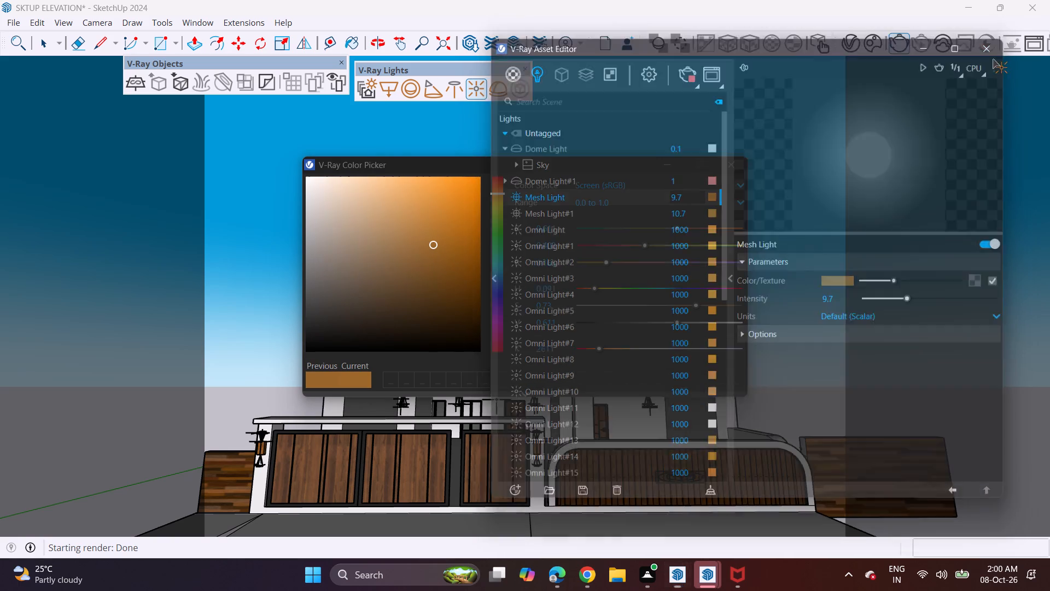
Rerun the test render of the front elevation and set its Exposure layer to -1.444.
click(899, 42)
double_click(899, 47)
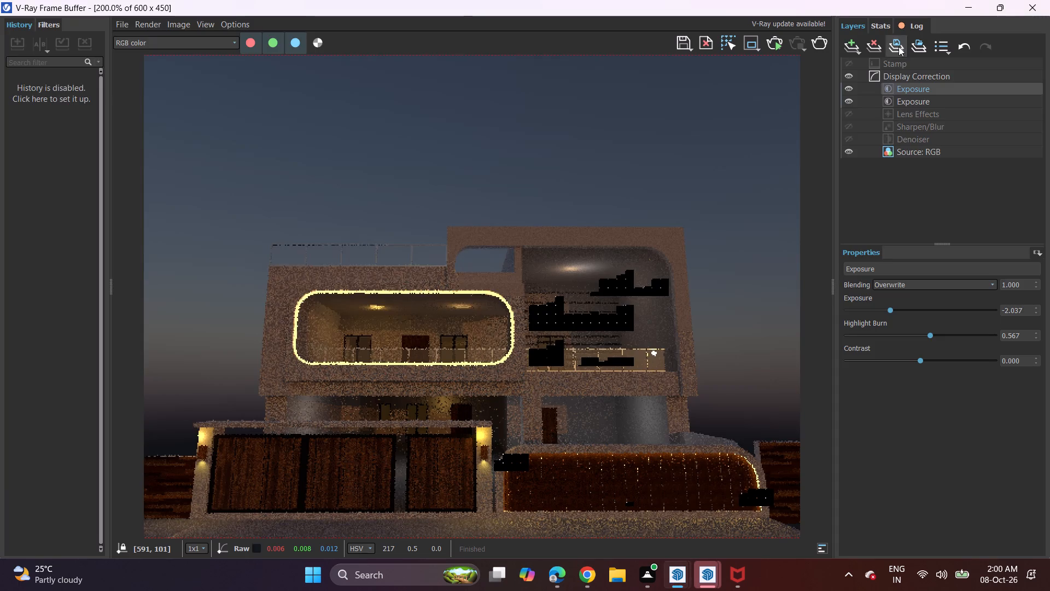
click(509, 18)
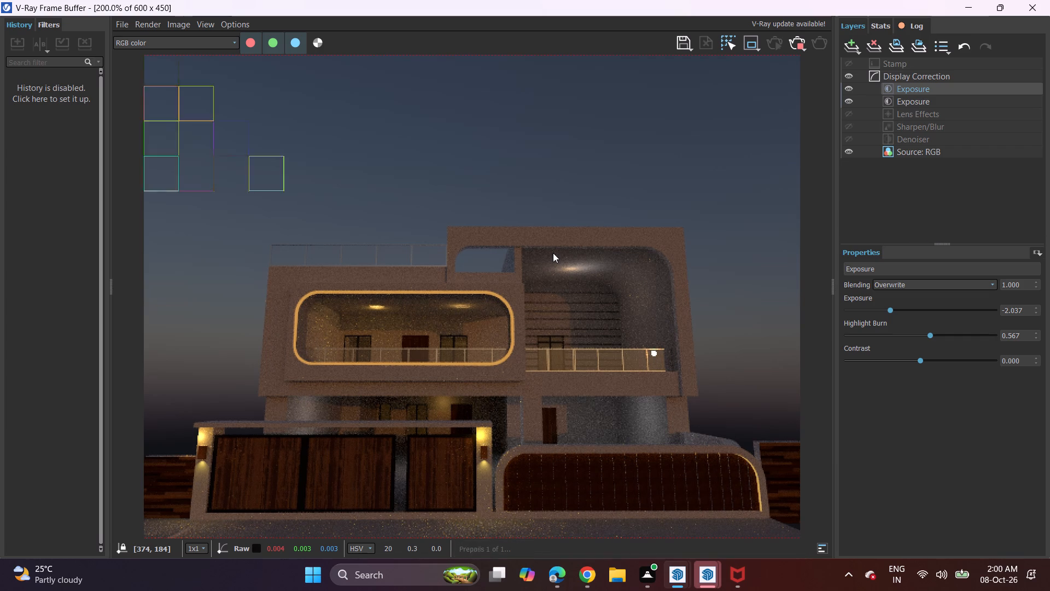
click(896, 314)
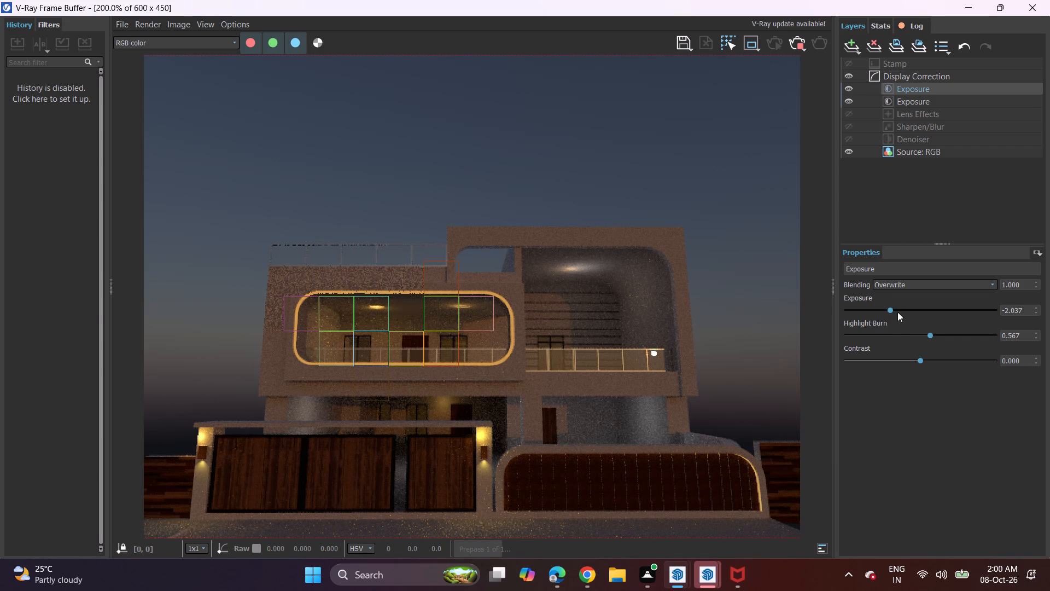
click(898, 311)
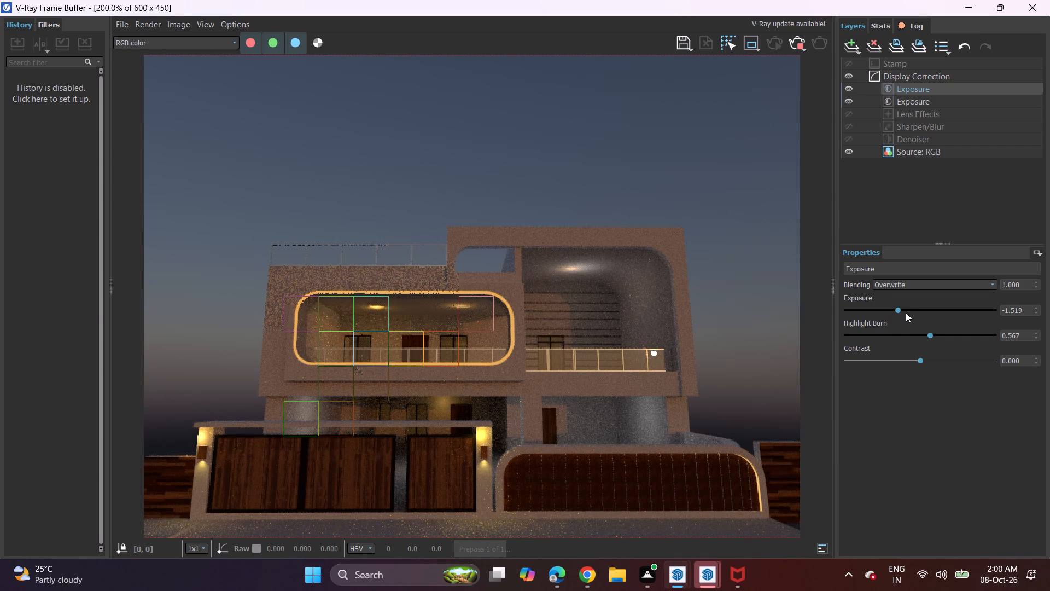
click(907, 312)
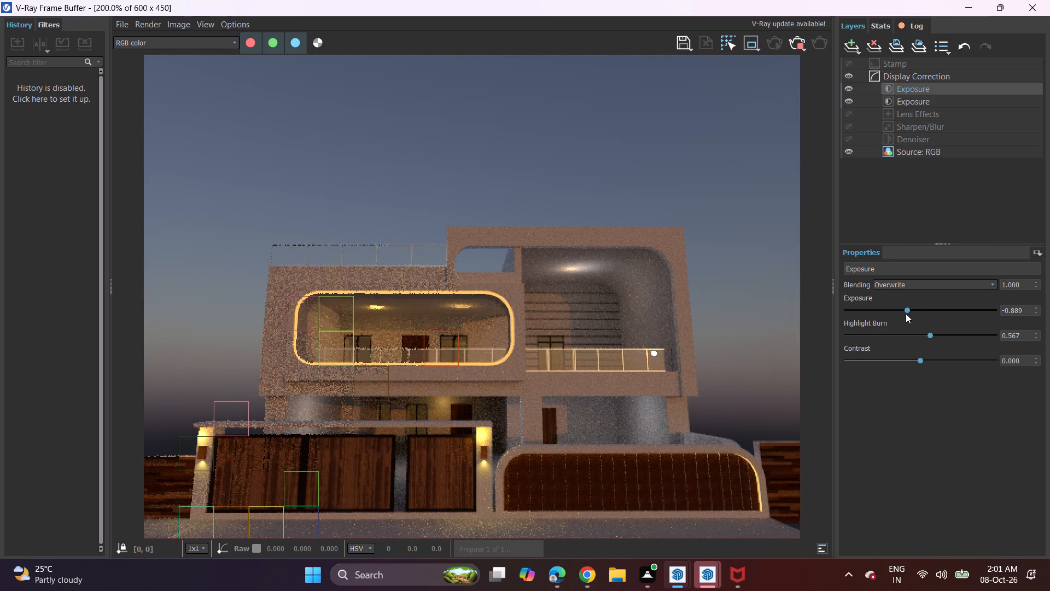
click(899, 310)
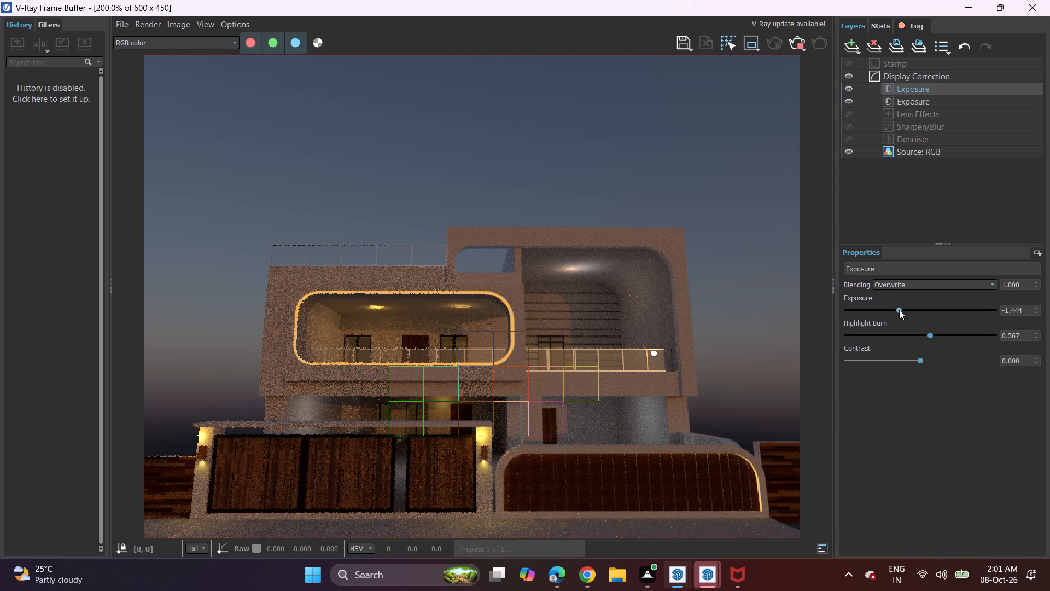
click(1029, 11)
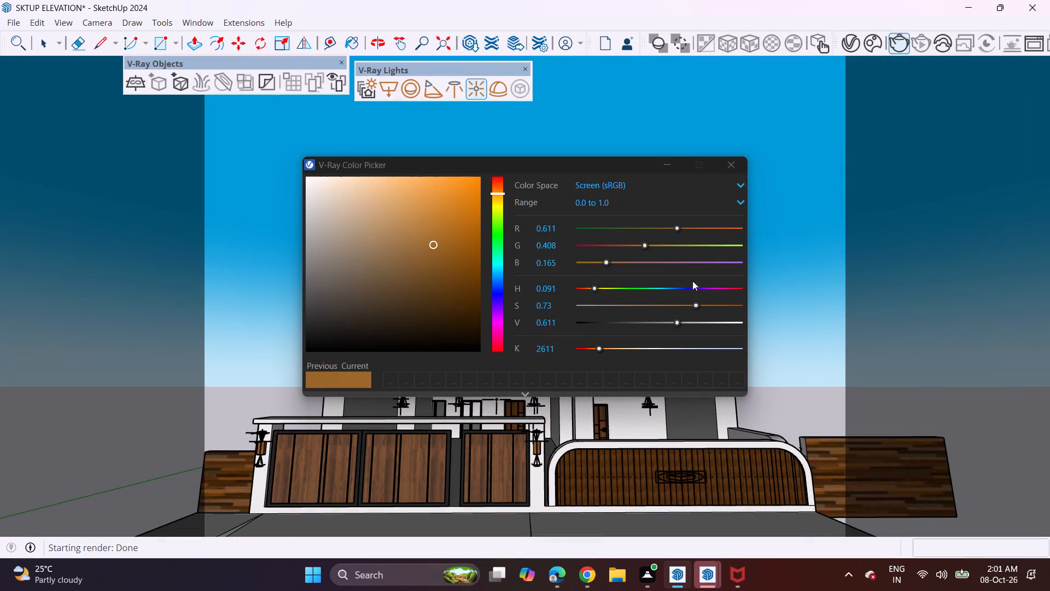
Replace the Dome Light's Sky texture with a new Sky texture.
click(848, 37)
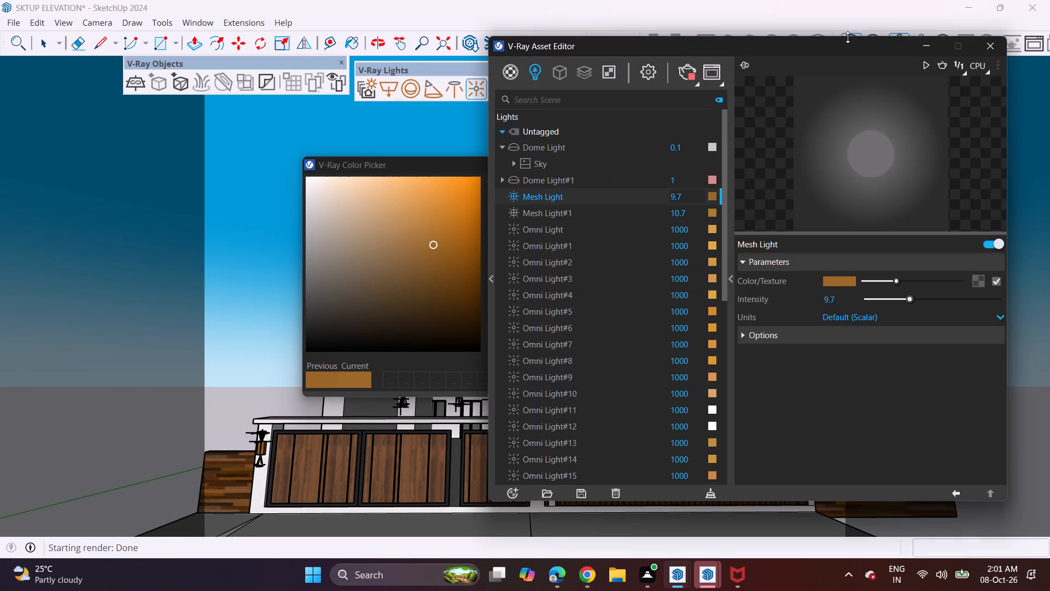
click(526, 158)
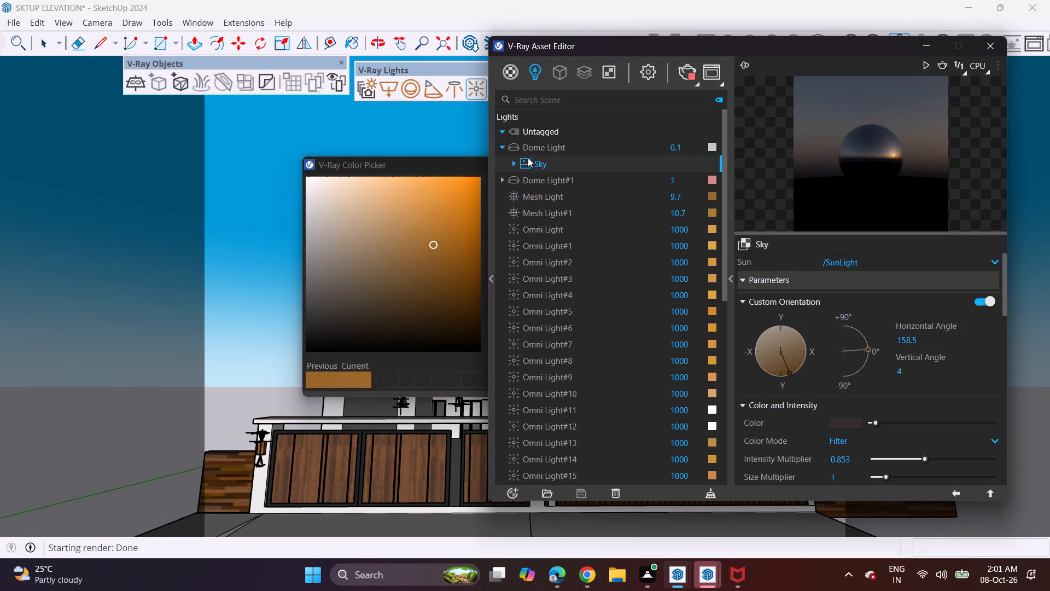
click(832, 256)
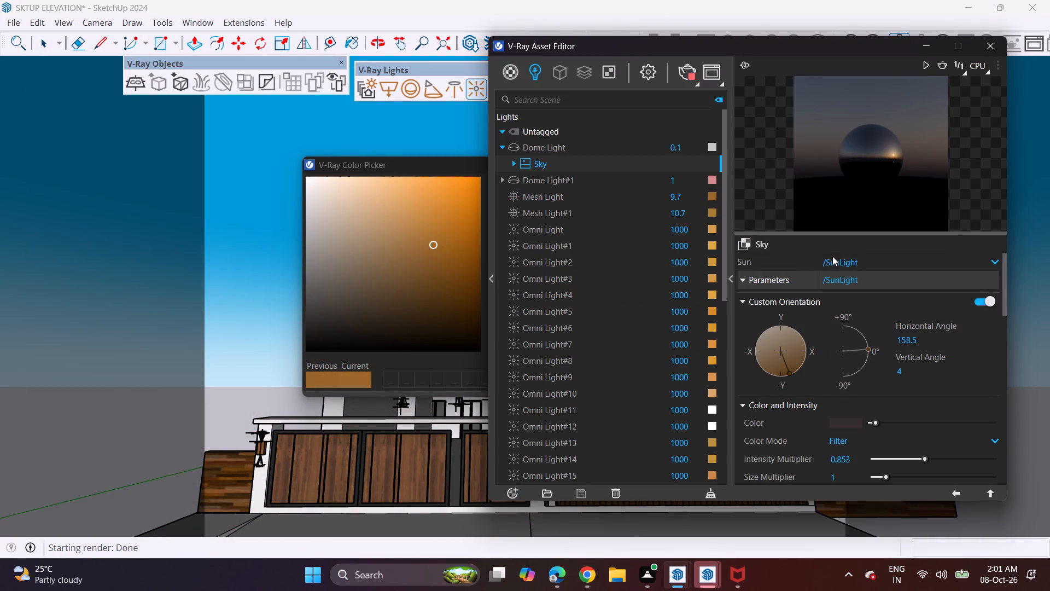
click(835, 268)
click(749, 246)
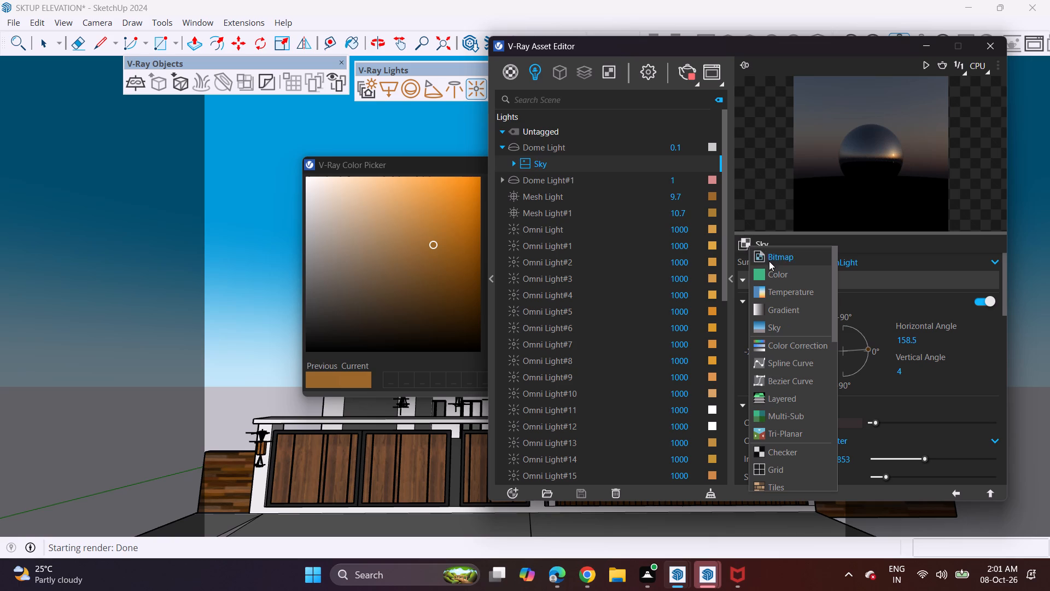
click(790, 319)
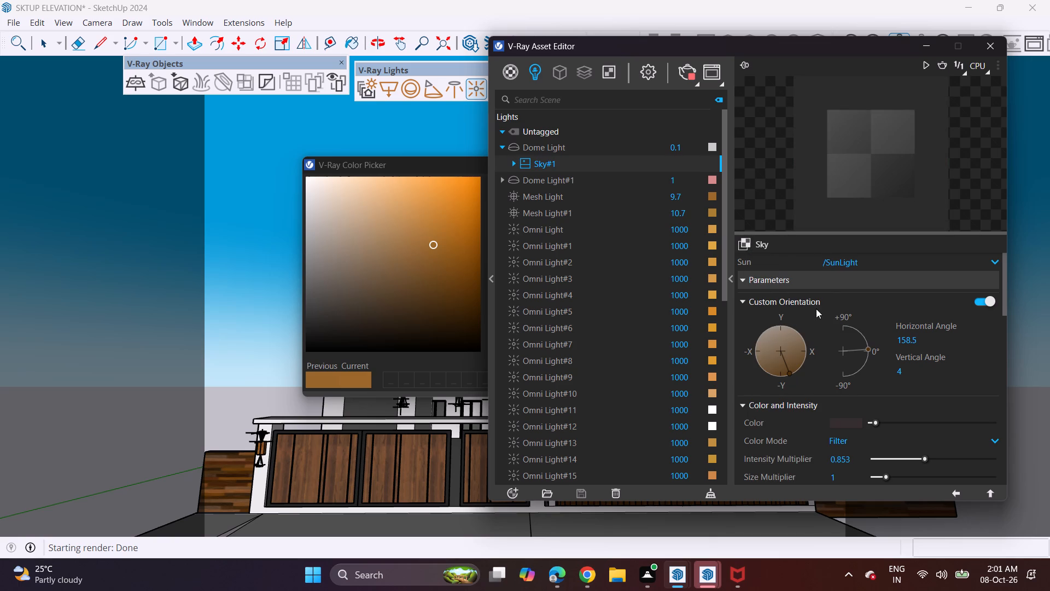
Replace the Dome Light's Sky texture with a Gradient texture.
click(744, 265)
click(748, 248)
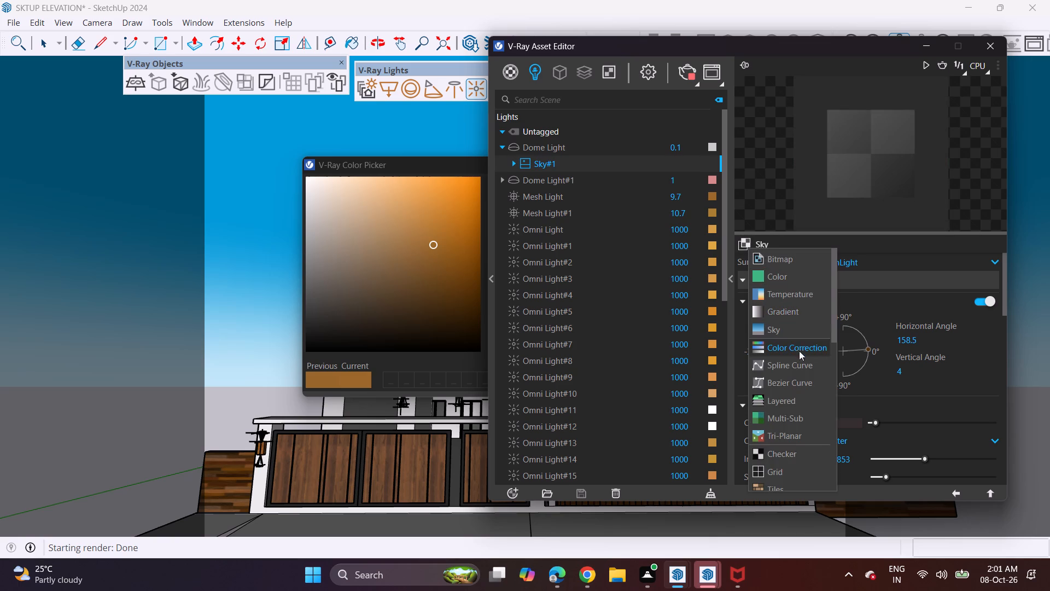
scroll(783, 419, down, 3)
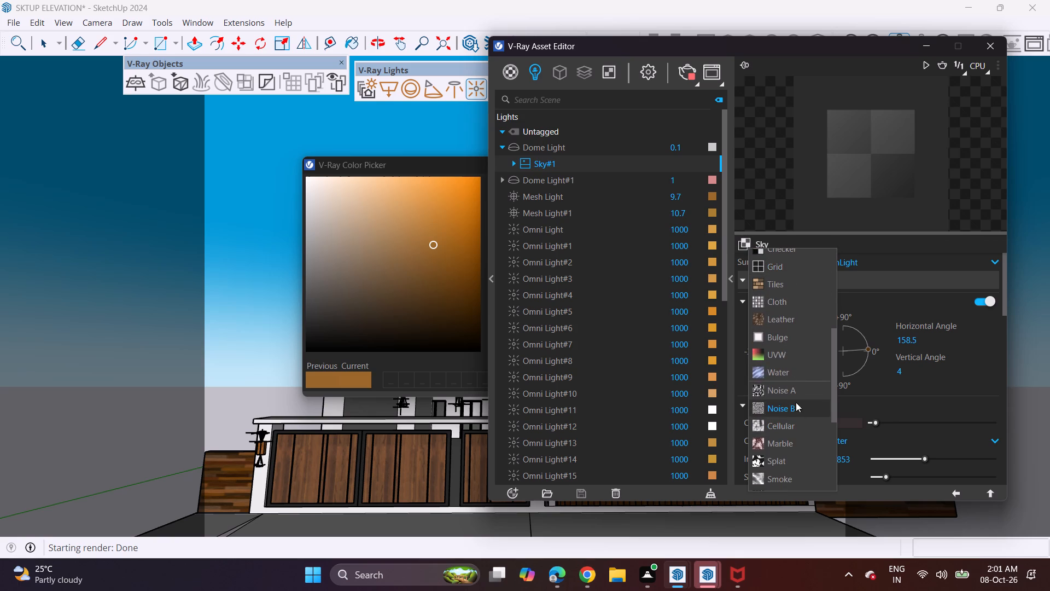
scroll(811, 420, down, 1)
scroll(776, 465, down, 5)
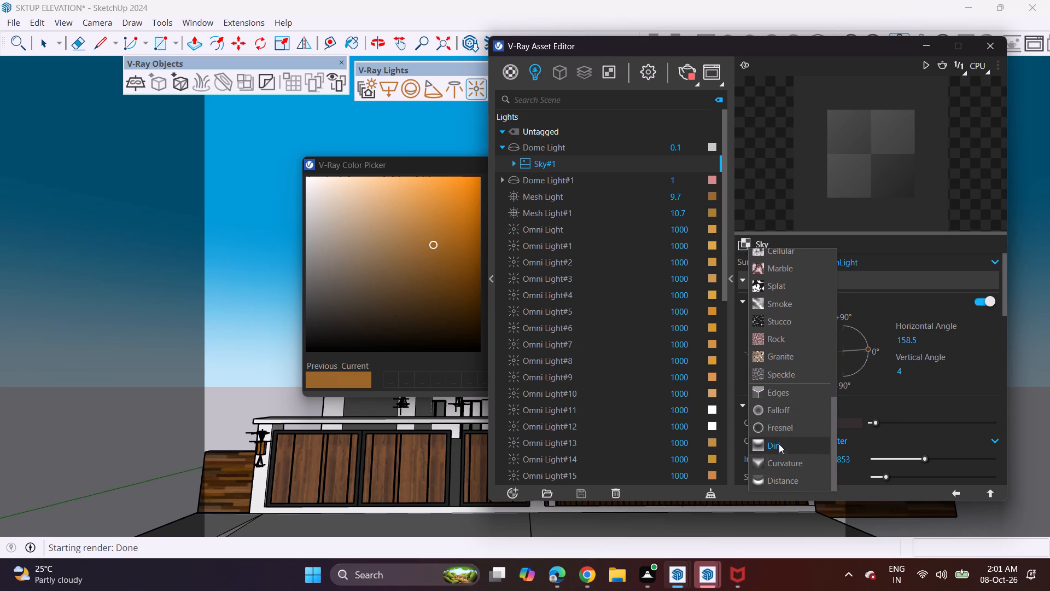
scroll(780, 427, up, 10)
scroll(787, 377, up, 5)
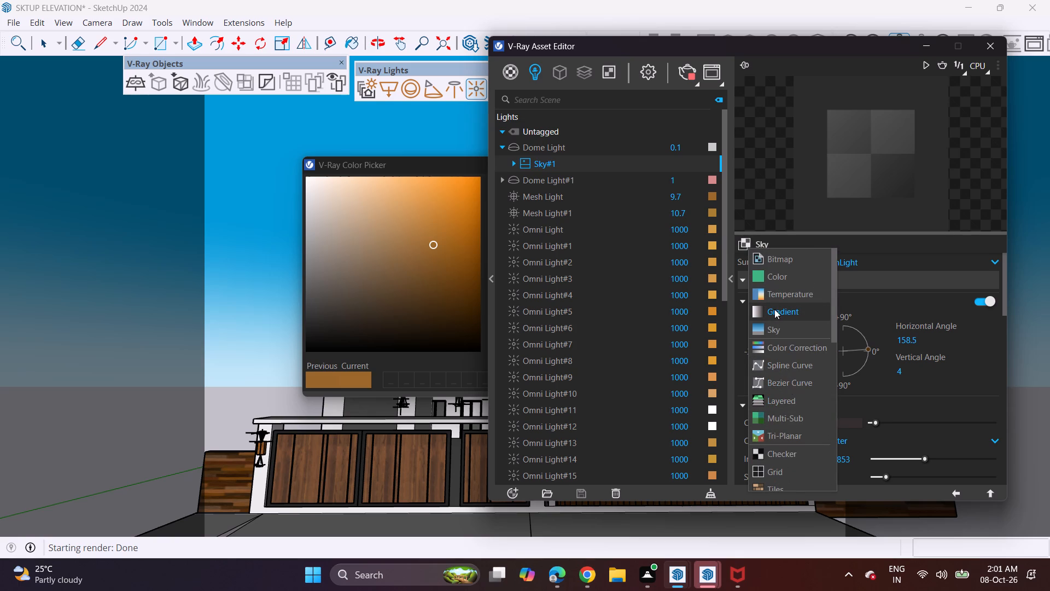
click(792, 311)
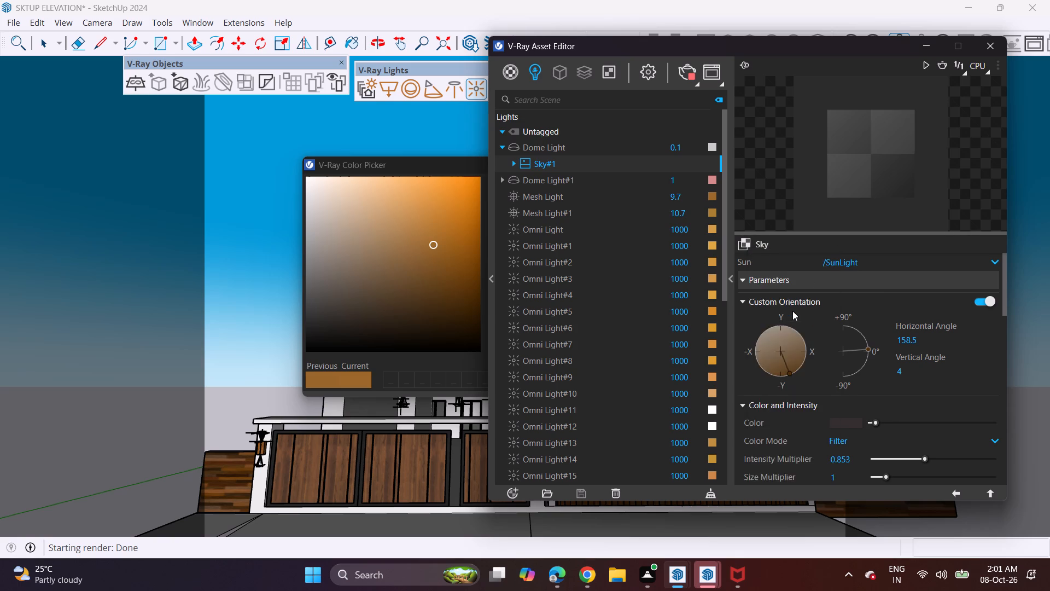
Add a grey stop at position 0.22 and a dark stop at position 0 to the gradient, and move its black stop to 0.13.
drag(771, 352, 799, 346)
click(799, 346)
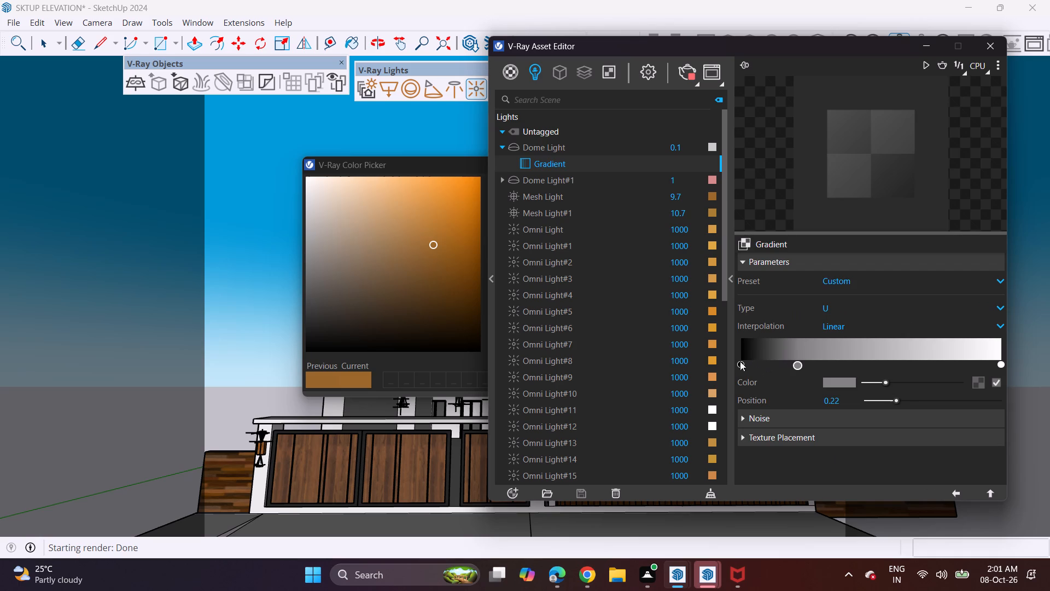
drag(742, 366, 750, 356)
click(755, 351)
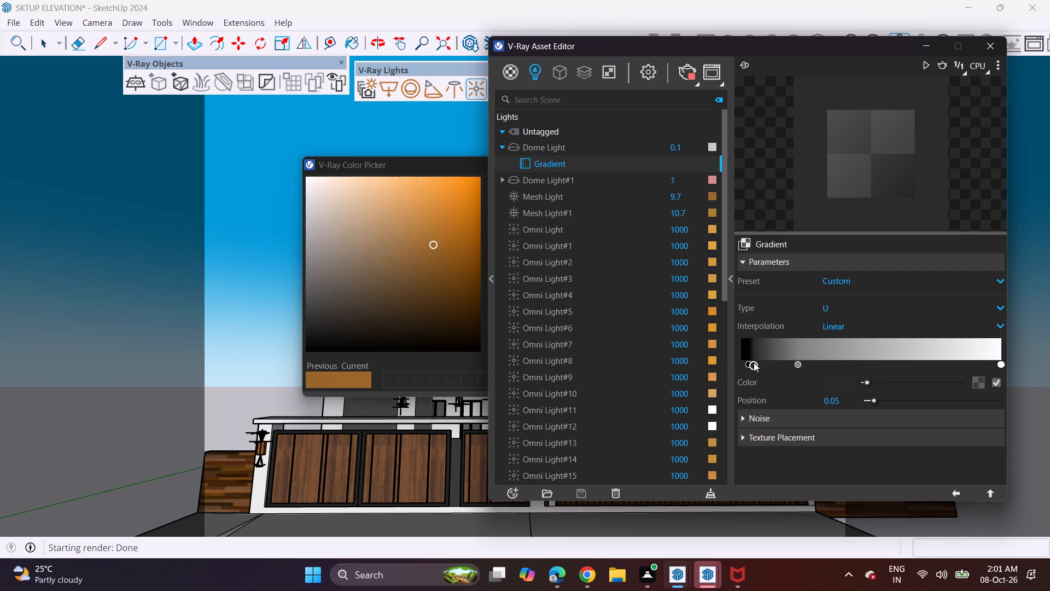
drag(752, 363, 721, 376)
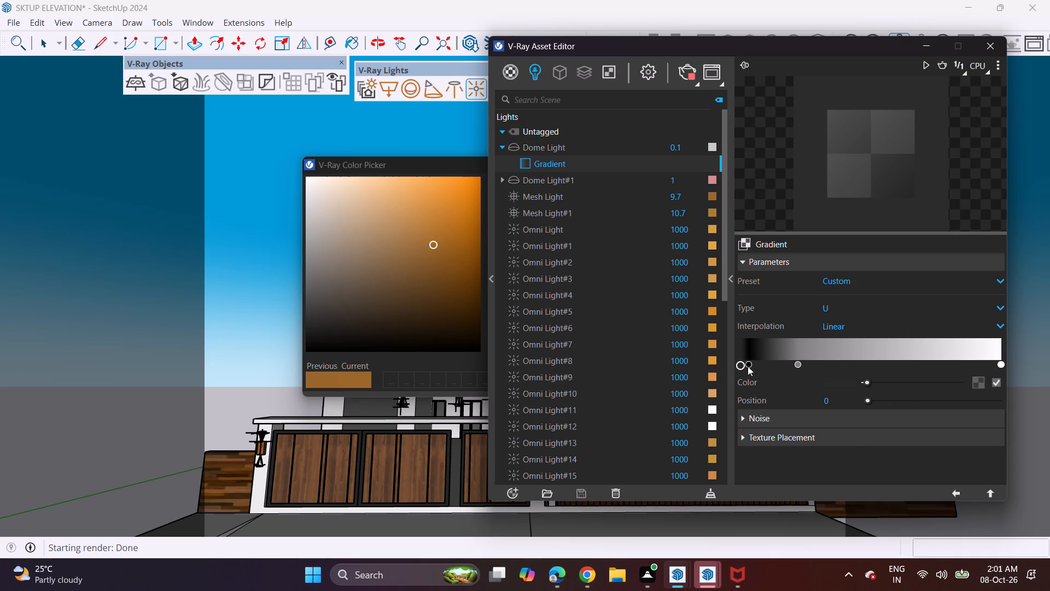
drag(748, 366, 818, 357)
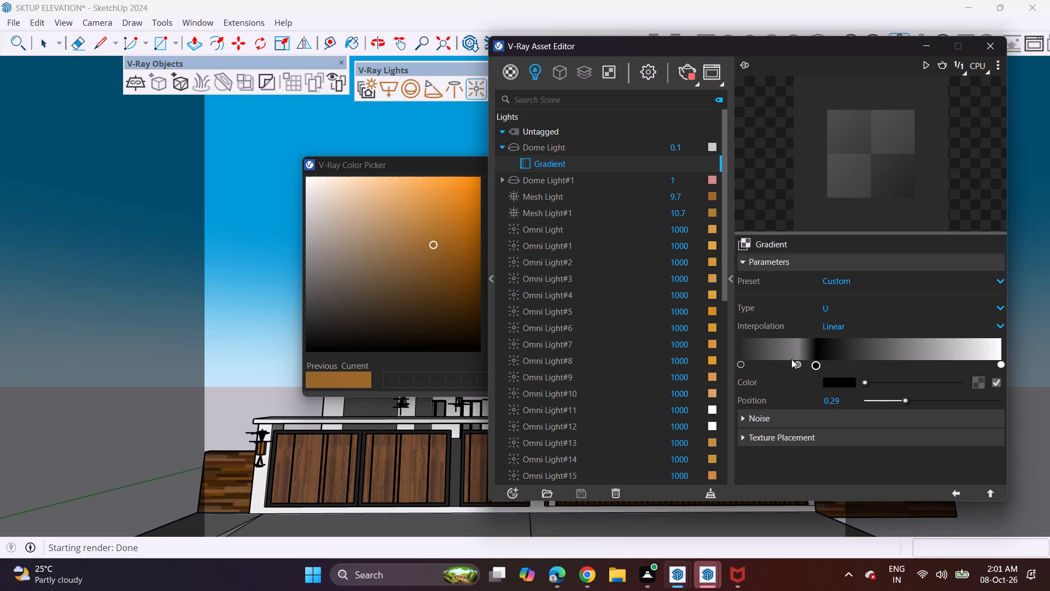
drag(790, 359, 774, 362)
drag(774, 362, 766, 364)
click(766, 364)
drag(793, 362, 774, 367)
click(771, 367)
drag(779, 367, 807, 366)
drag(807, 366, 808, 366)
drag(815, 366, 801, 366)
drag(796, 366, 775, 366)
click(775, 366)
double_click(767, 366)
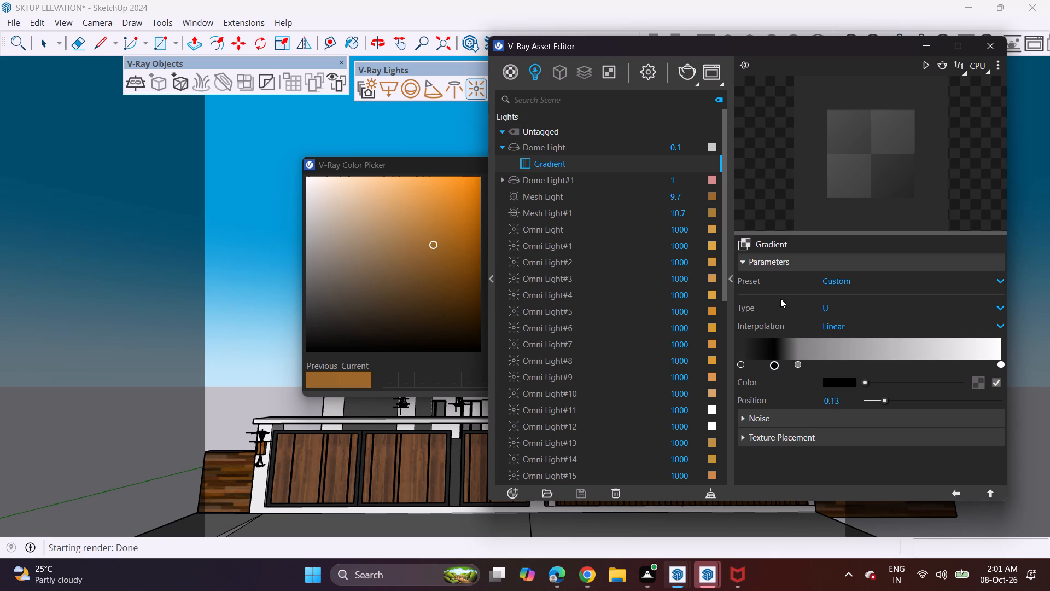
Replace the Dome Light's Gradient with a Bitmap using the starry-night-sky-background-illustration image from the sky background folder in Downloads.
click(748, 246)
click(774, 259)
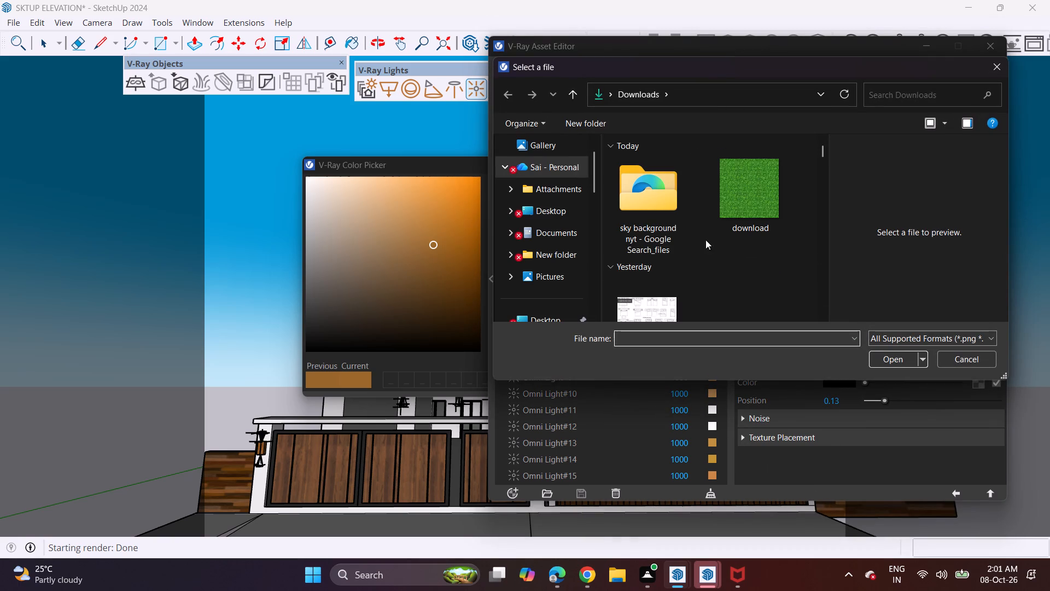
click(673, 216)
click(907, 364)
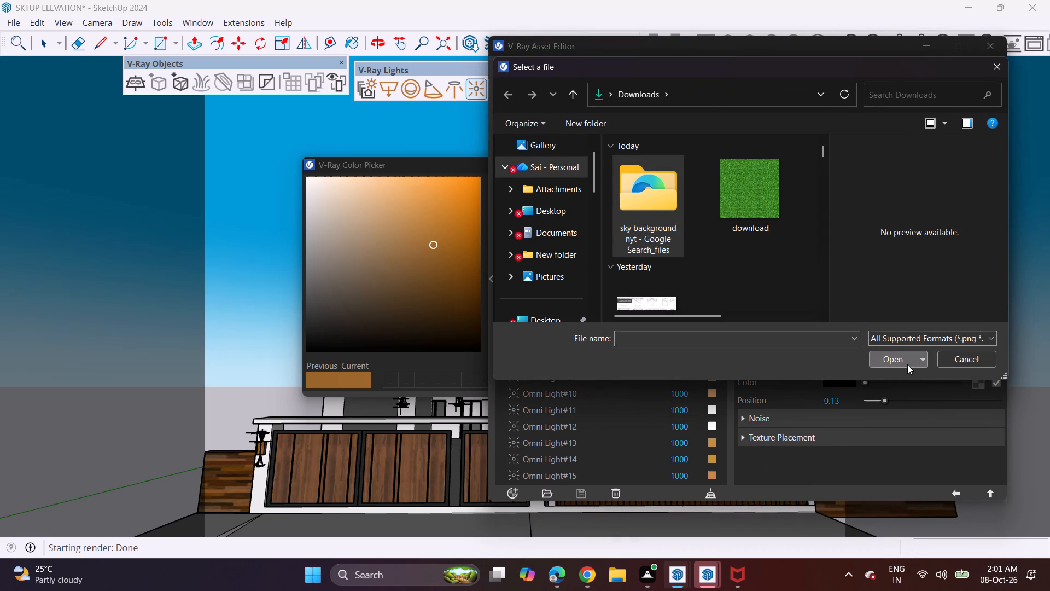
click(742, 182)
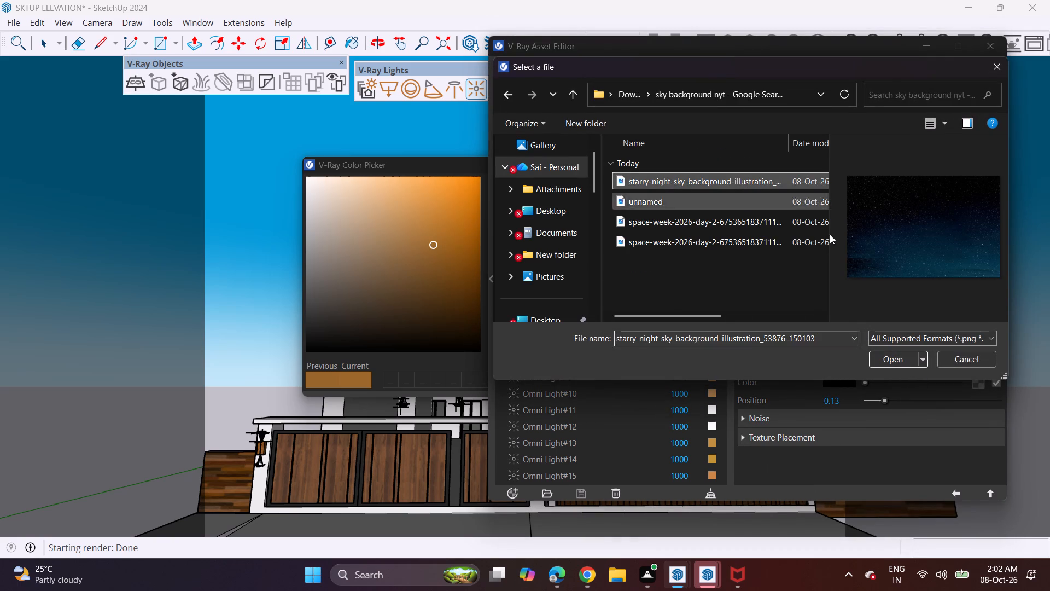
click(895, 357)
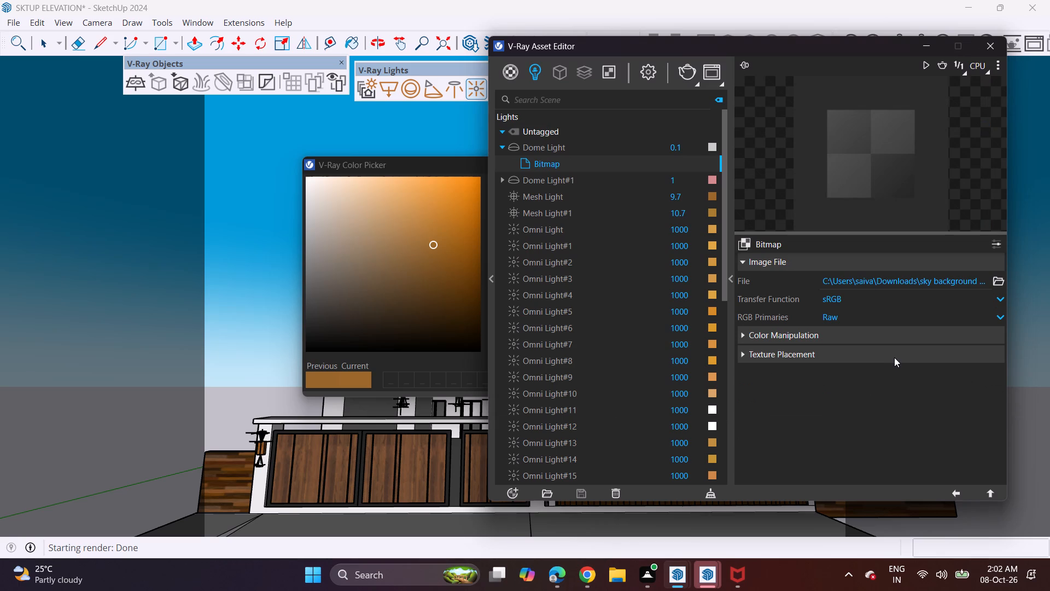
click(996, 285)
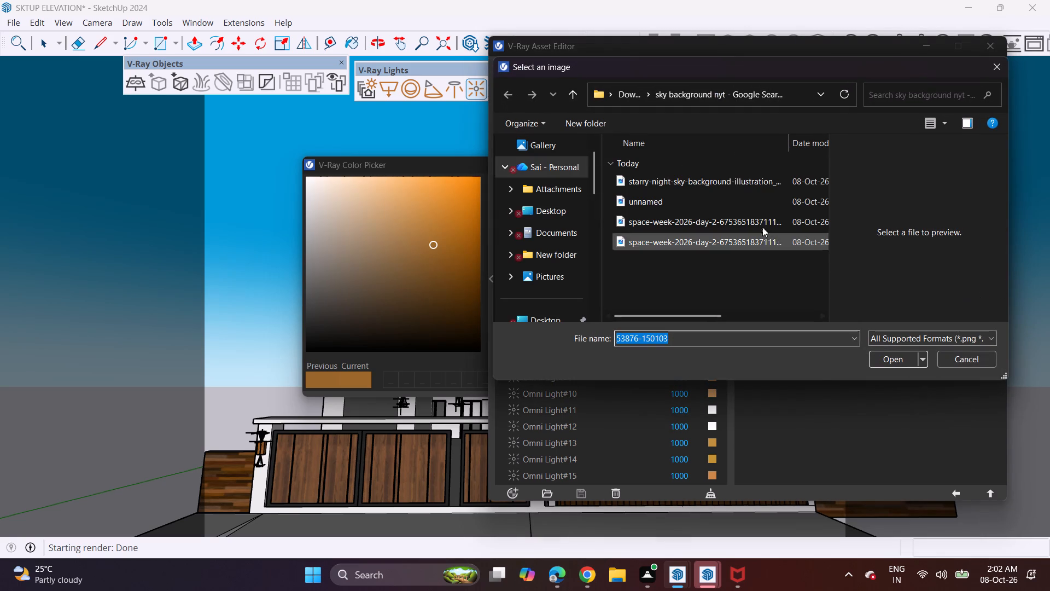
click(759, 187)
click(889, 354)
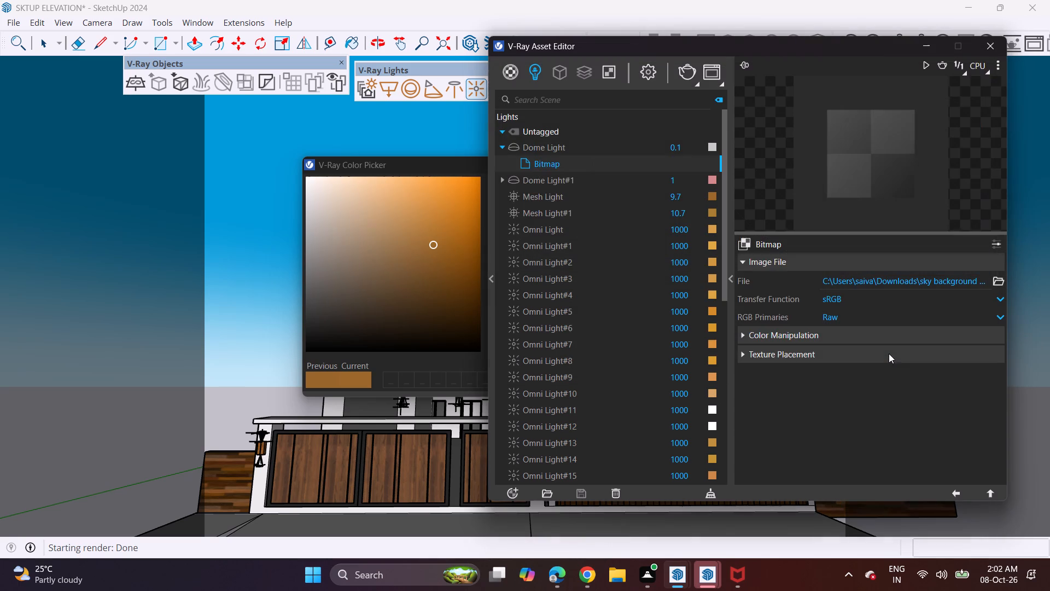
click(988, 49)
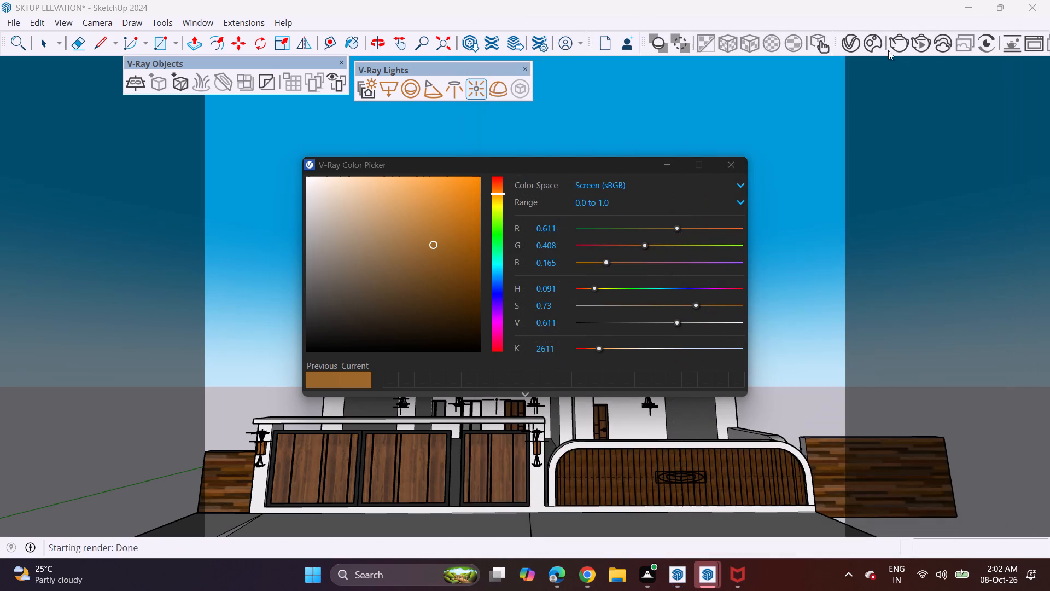
Rerun the test render of the front elevation and set its Exposure layer to -0.593.
click(900, 38)
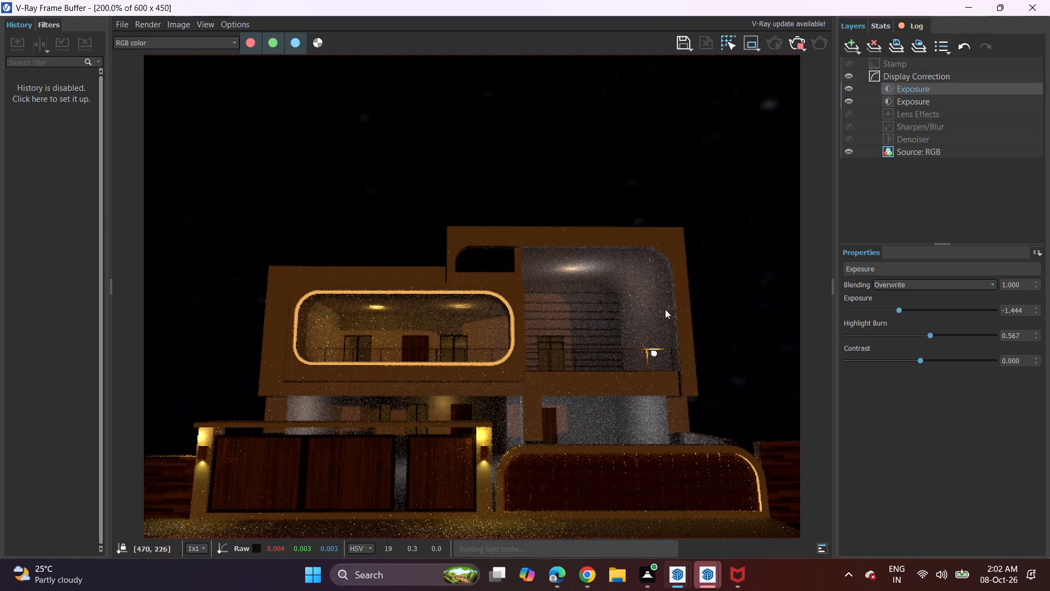
click(912, 312)
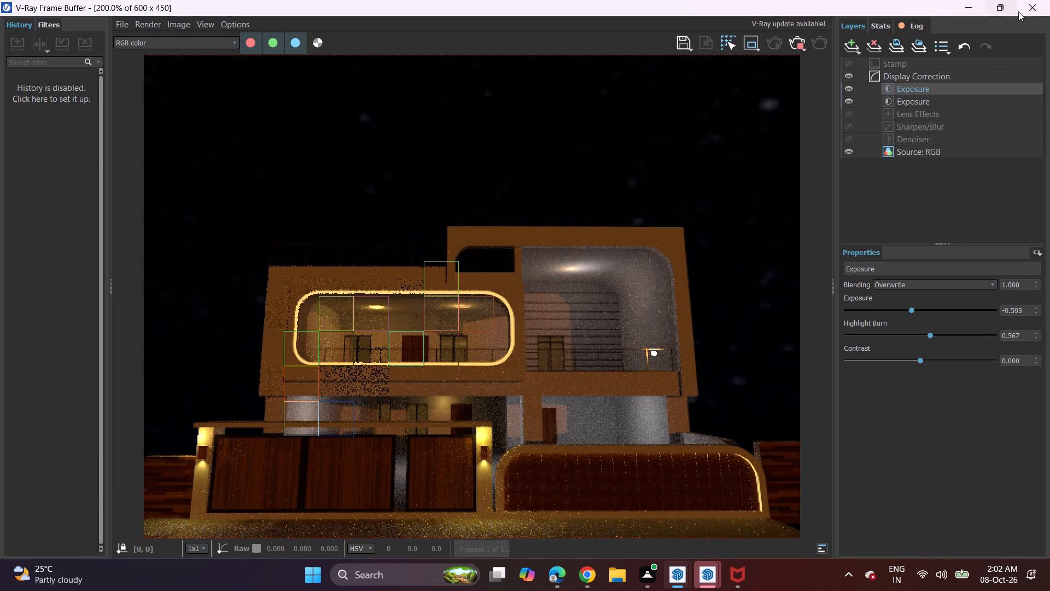
click(1035, 3)
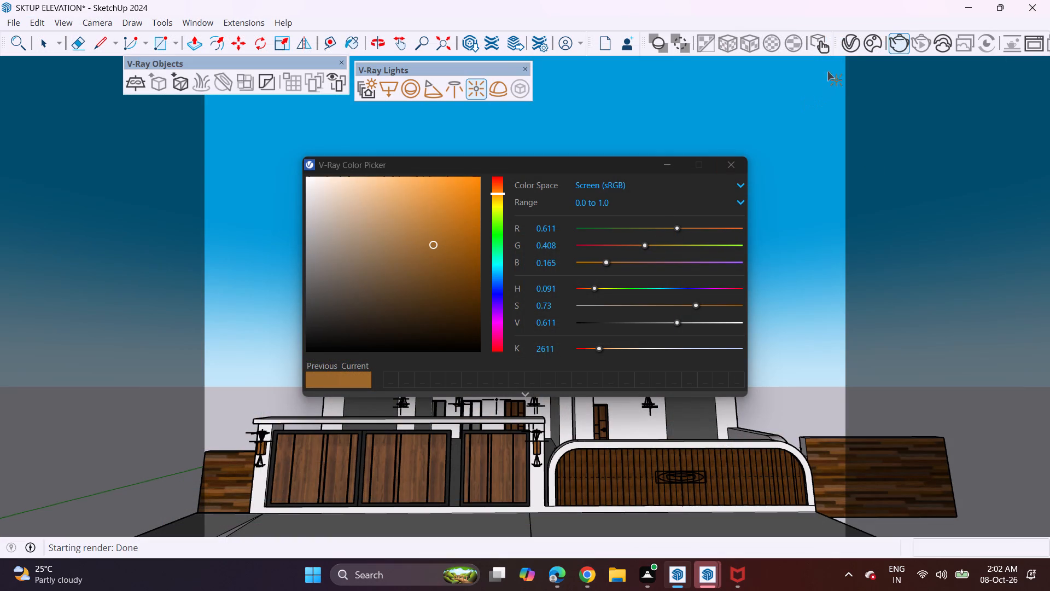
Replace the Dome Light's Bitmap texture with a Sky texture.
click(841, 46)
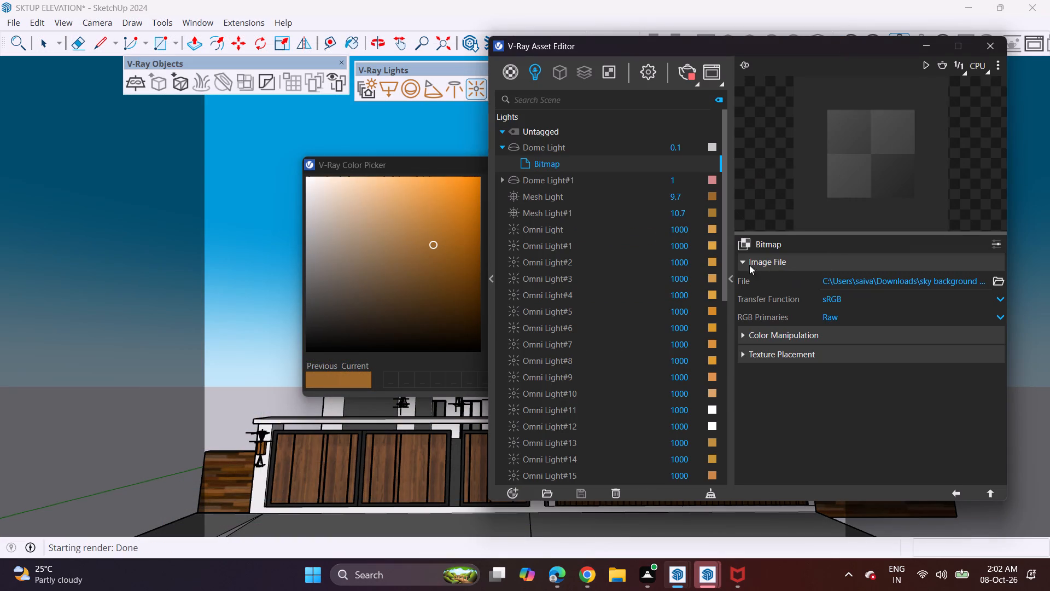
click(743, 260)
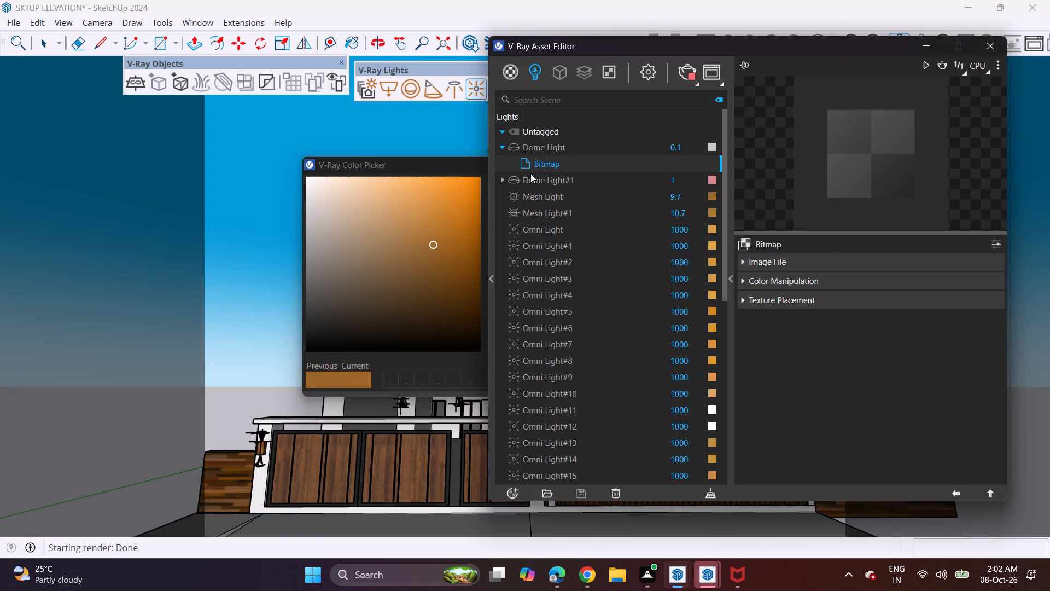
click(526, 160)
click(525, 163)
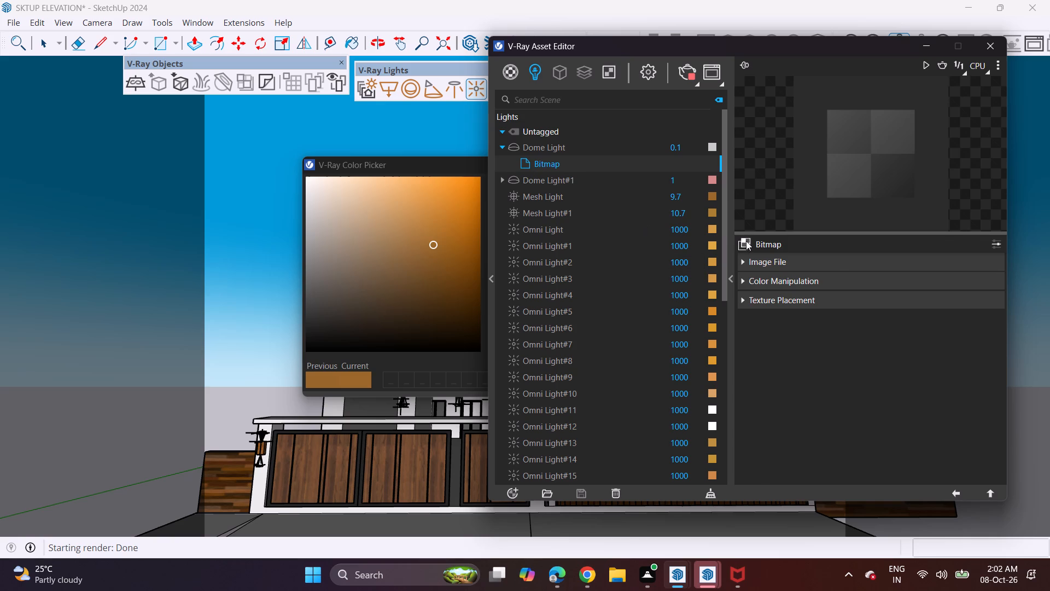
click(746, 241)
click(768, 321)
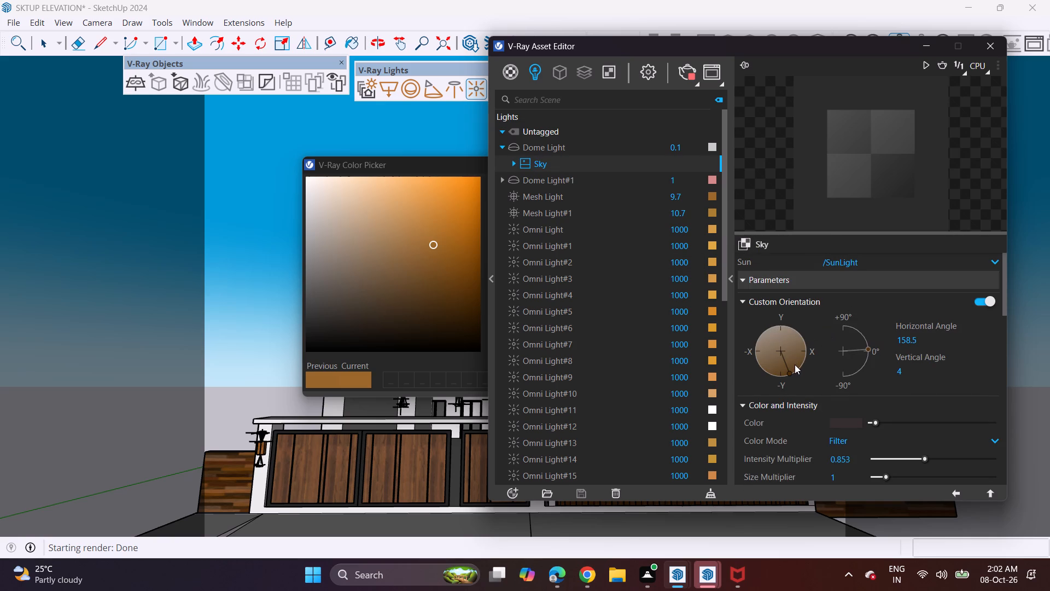
Rotate the Sky texture's custom orientation to a horizontal angle of 92.3.
click(795, 364)
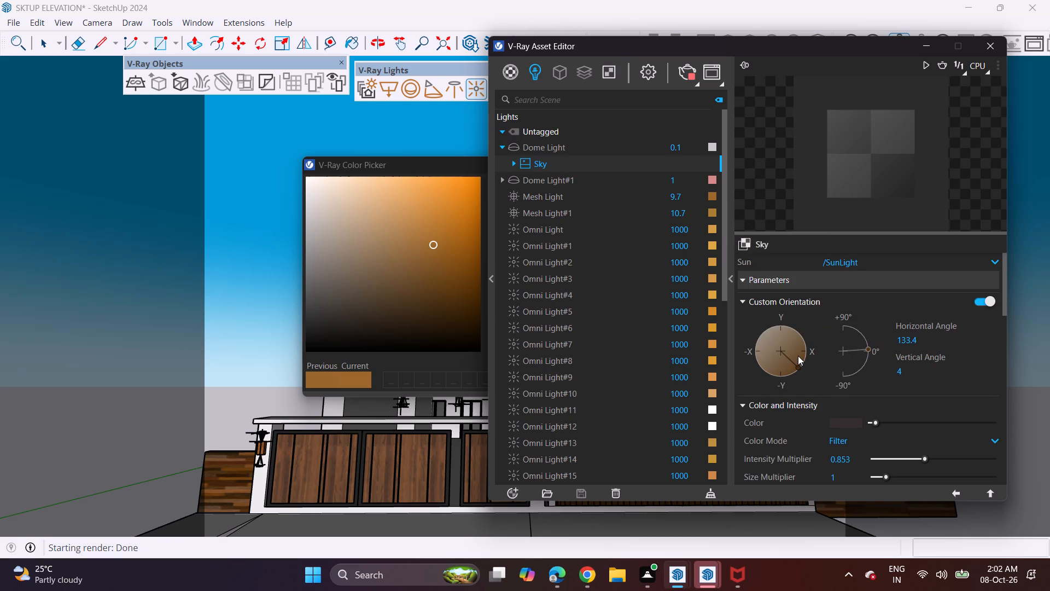
click(798, 356)
click(801, 350)
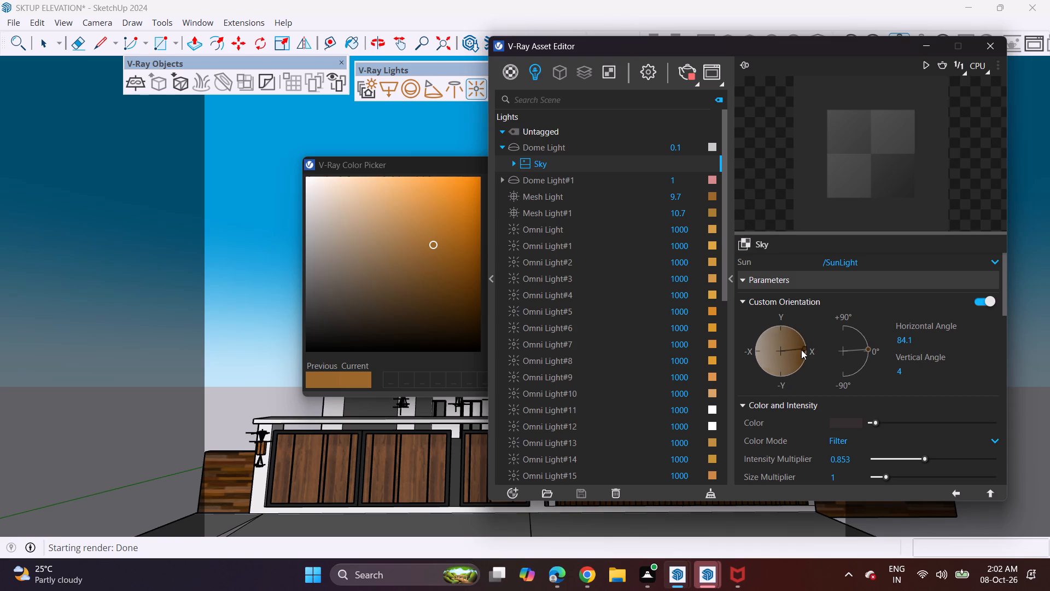
click(763, 355)
click(798, 352)
click(987, 39)
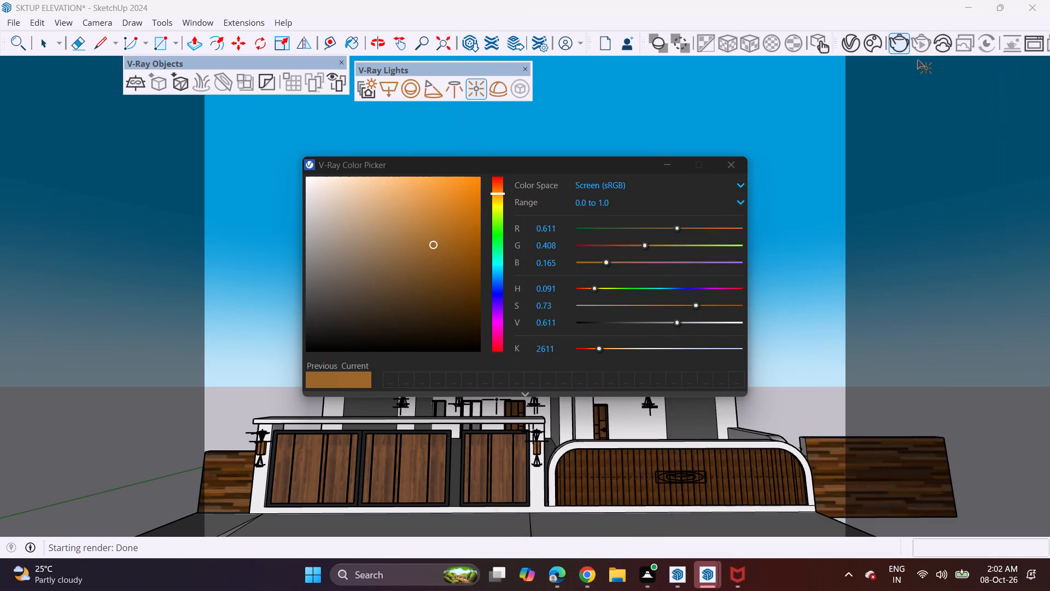
Rerun the test render of the front elevation to check the rotated sky.
click(896, 38)
click(905, 36)
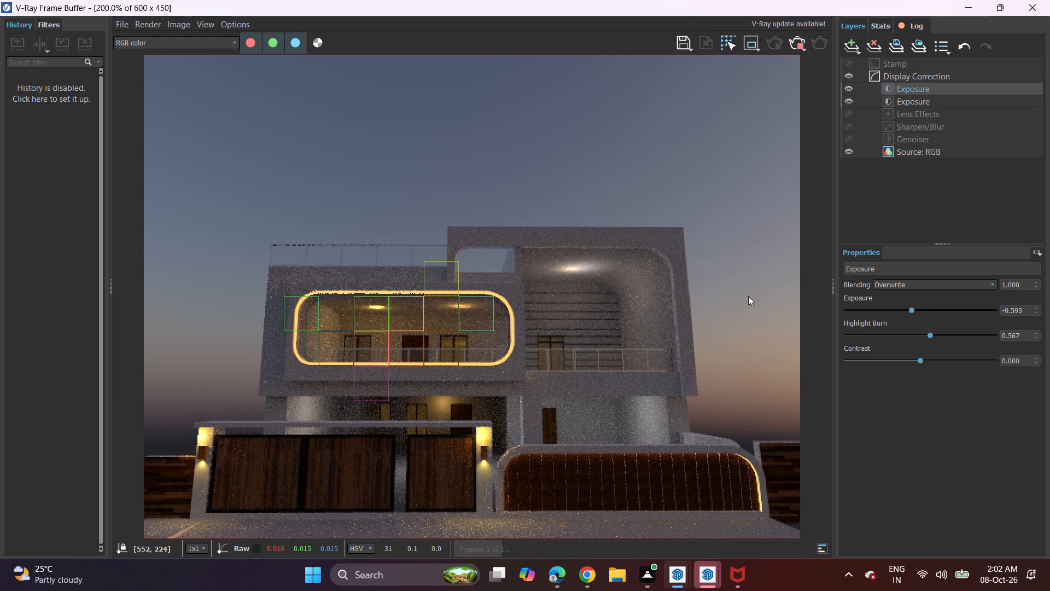
click(1025, 0)
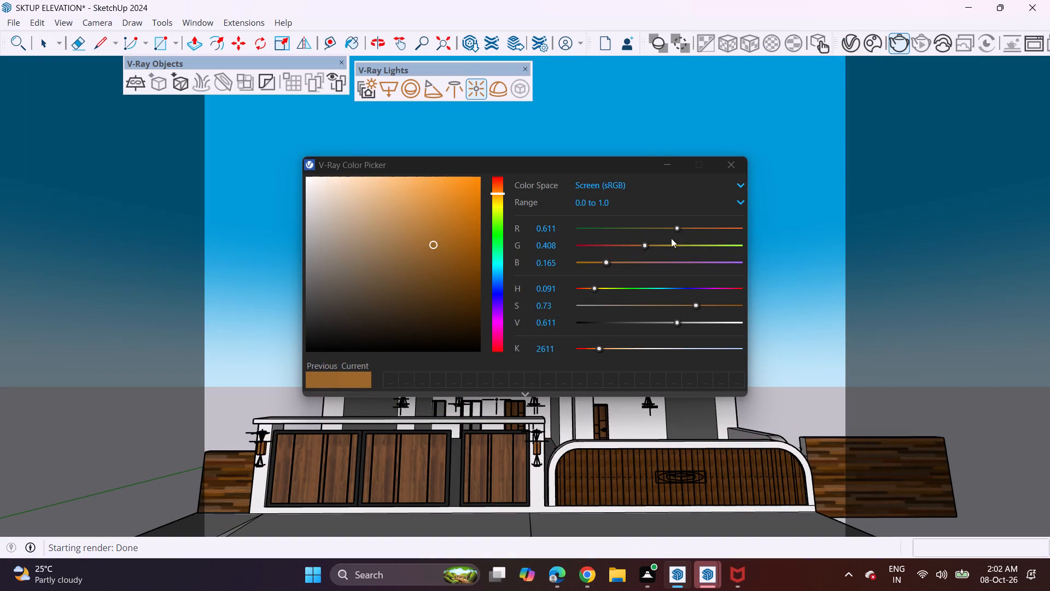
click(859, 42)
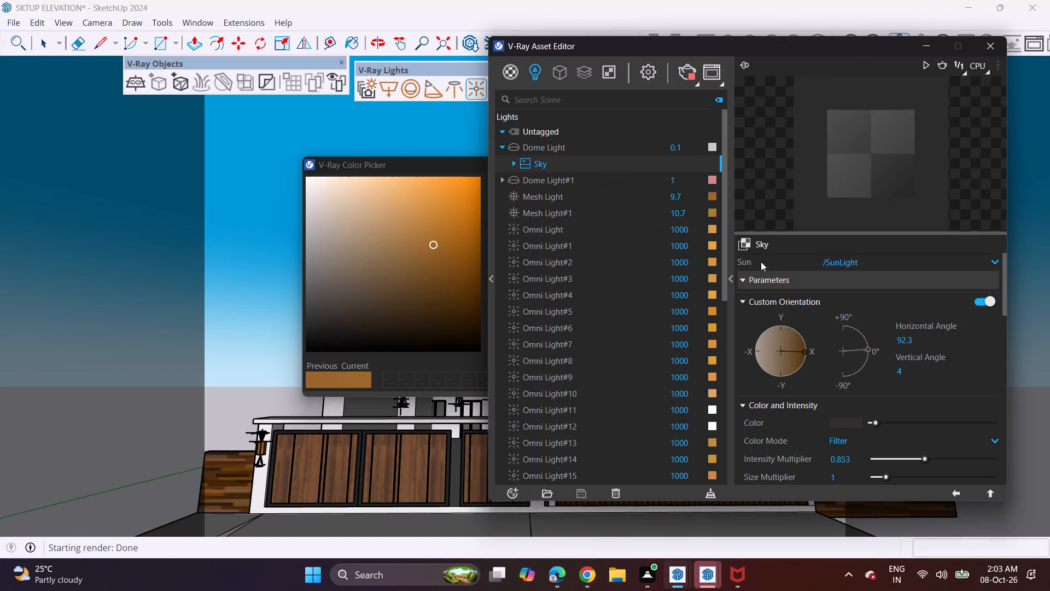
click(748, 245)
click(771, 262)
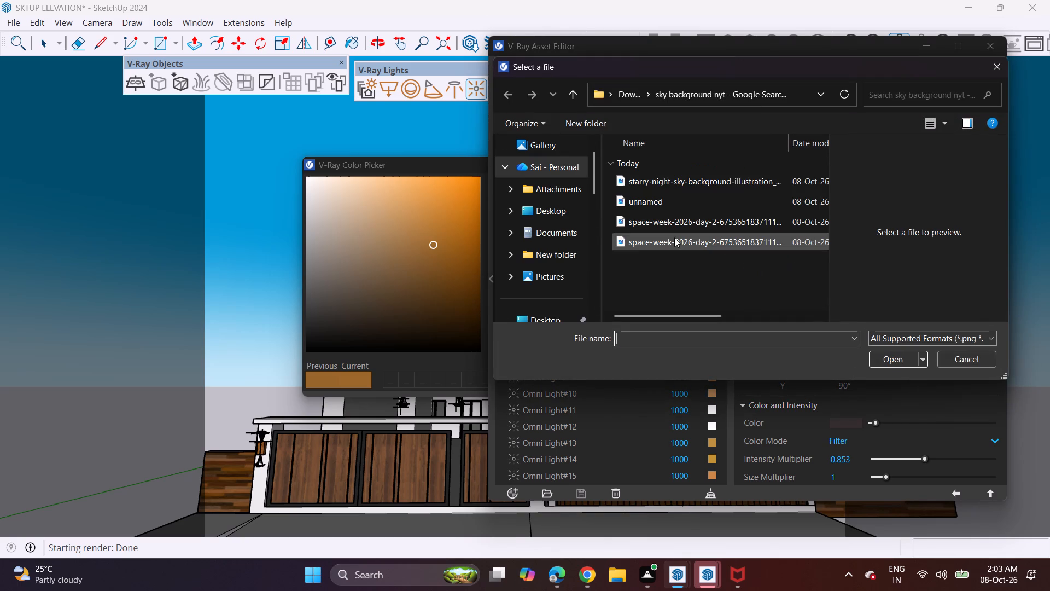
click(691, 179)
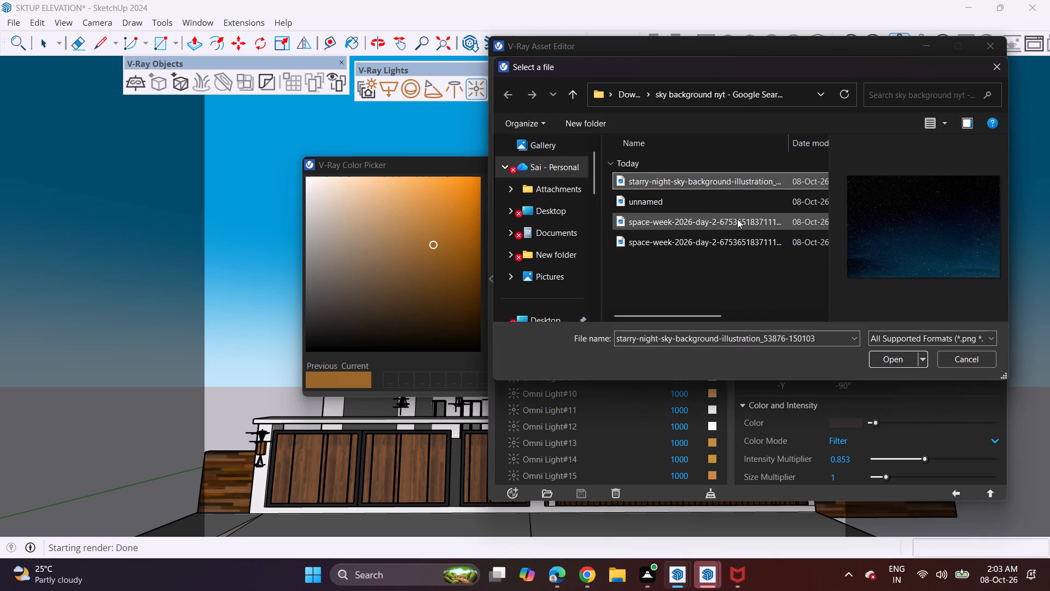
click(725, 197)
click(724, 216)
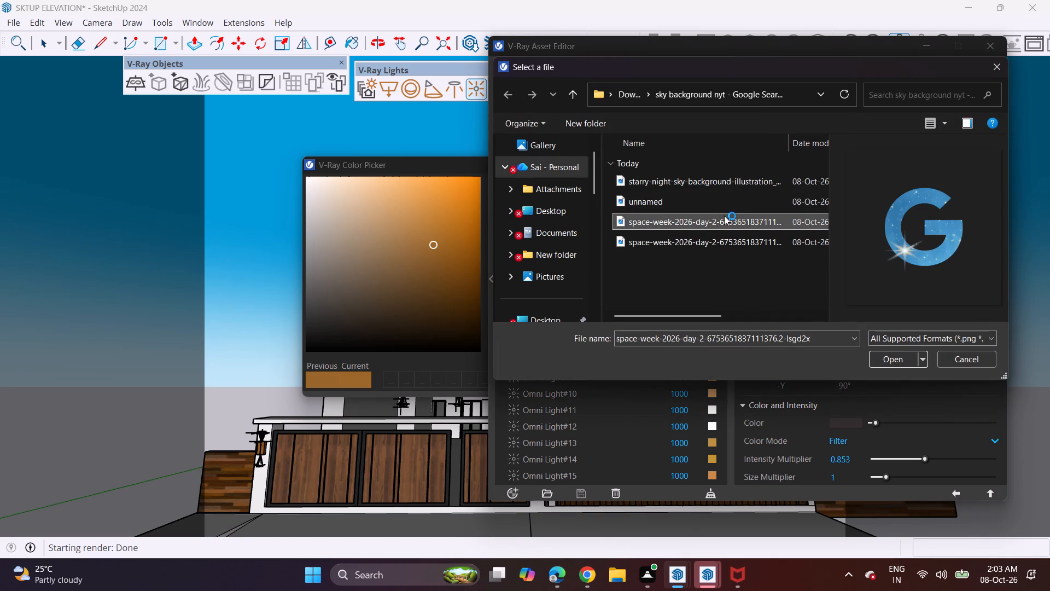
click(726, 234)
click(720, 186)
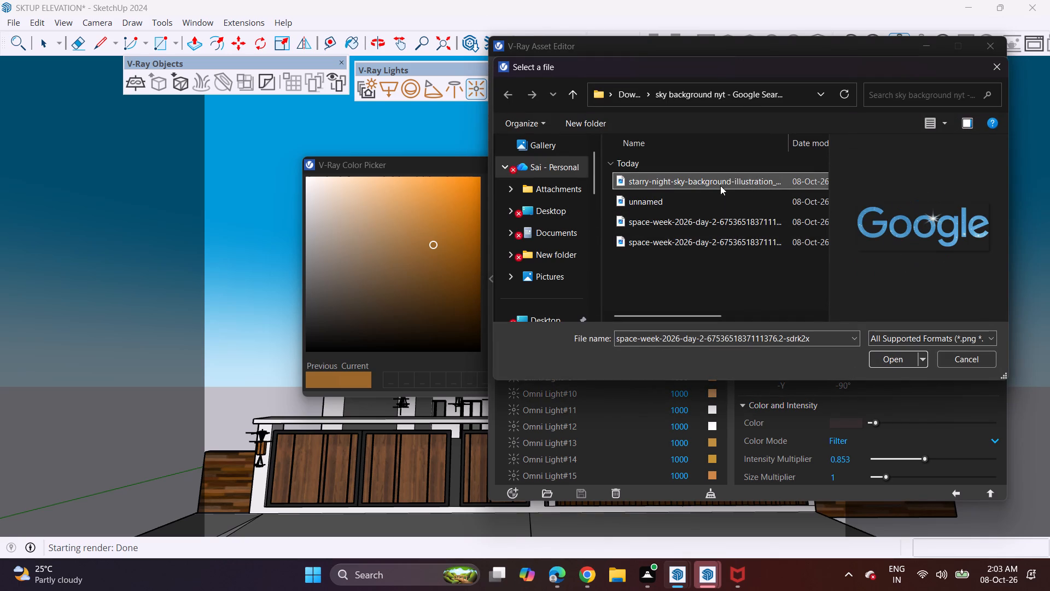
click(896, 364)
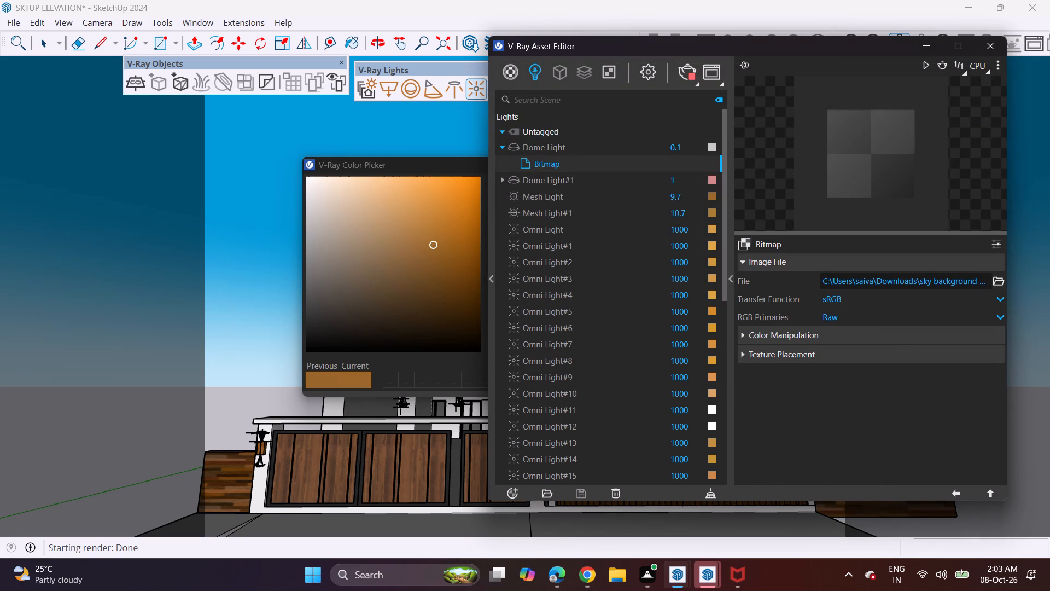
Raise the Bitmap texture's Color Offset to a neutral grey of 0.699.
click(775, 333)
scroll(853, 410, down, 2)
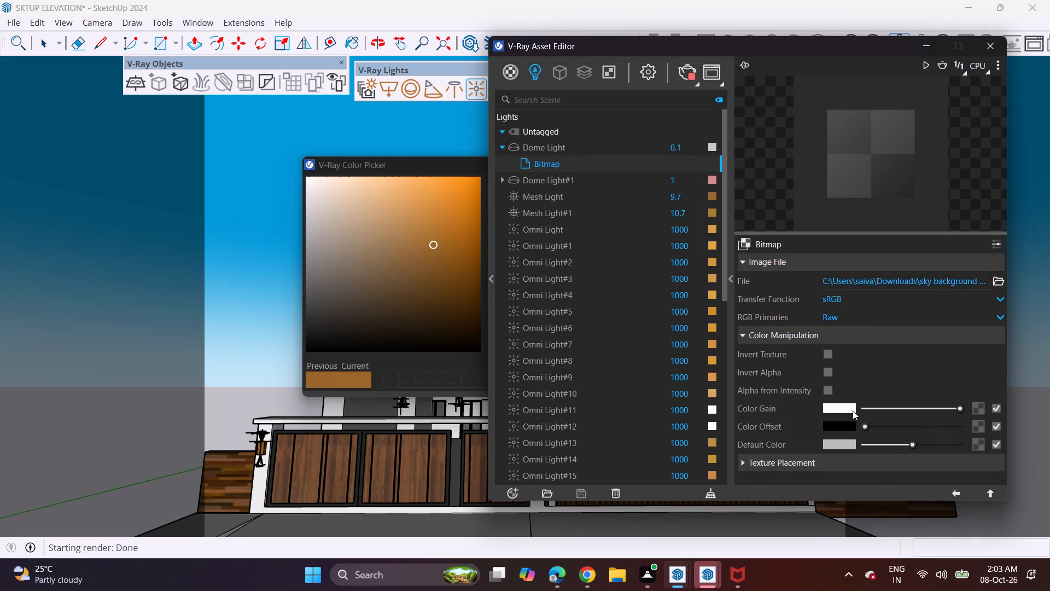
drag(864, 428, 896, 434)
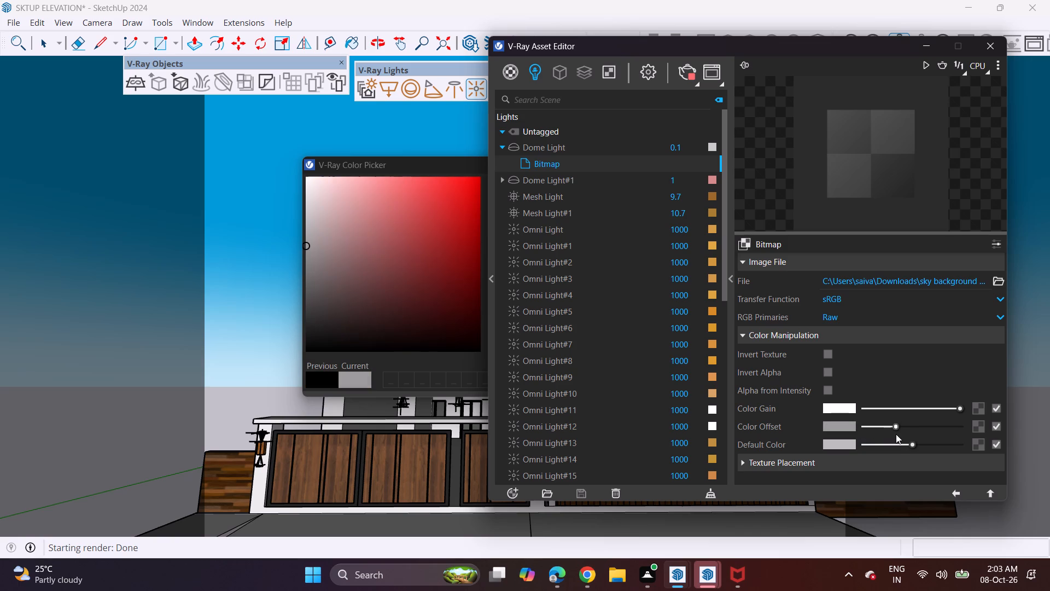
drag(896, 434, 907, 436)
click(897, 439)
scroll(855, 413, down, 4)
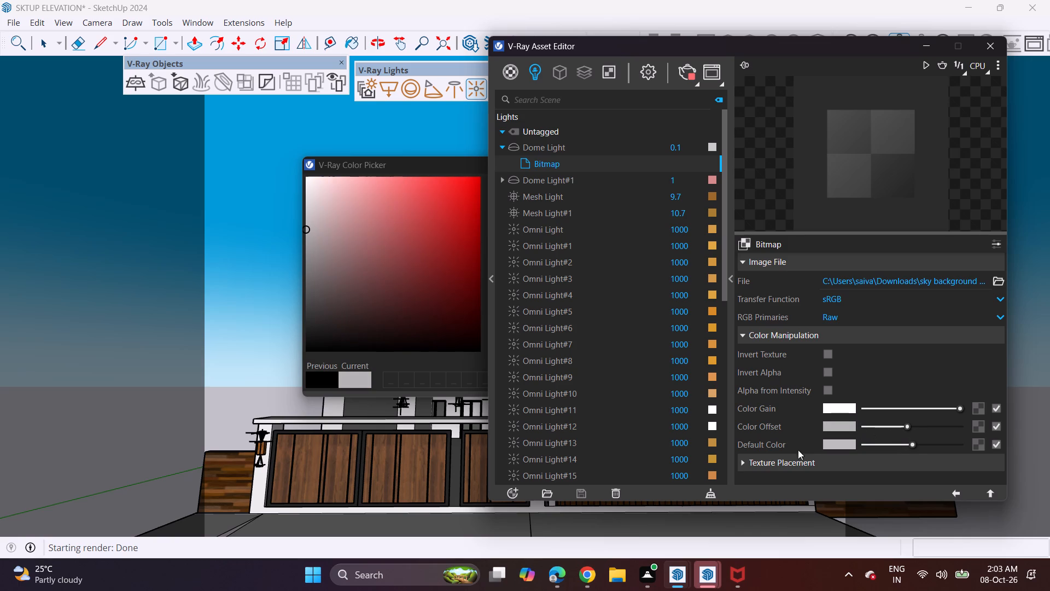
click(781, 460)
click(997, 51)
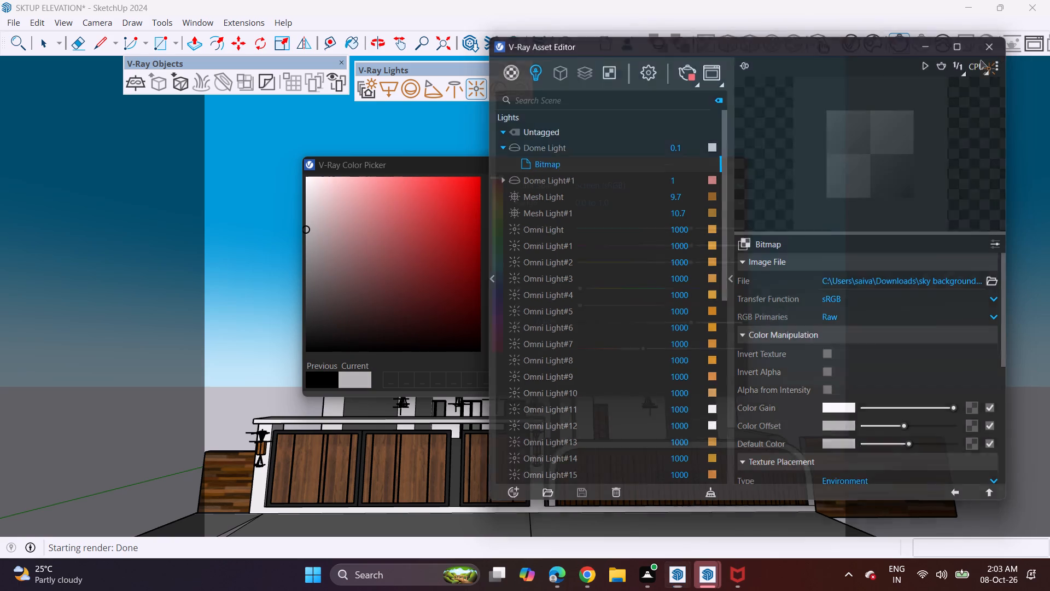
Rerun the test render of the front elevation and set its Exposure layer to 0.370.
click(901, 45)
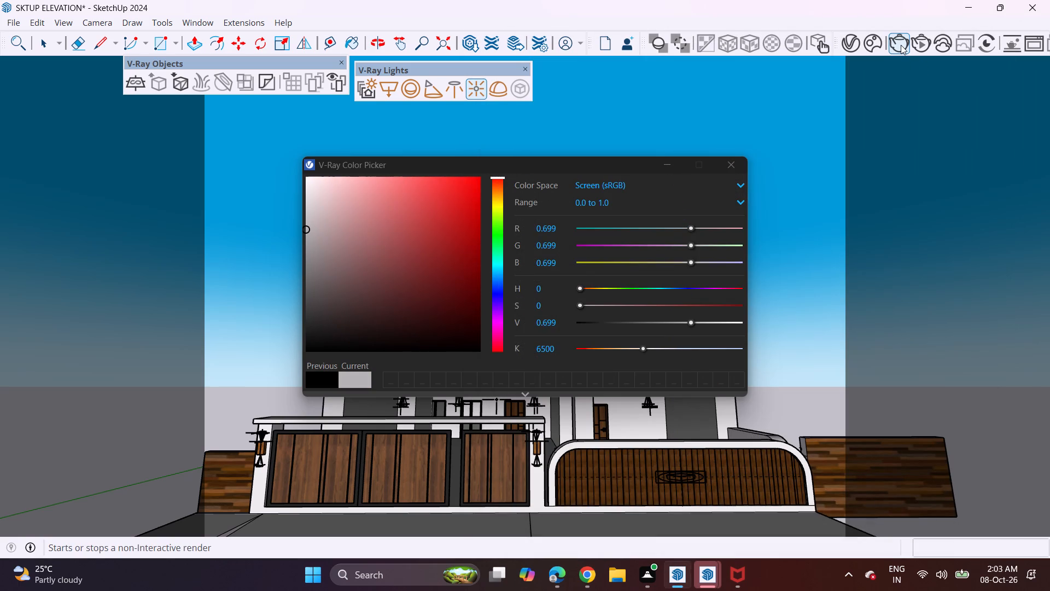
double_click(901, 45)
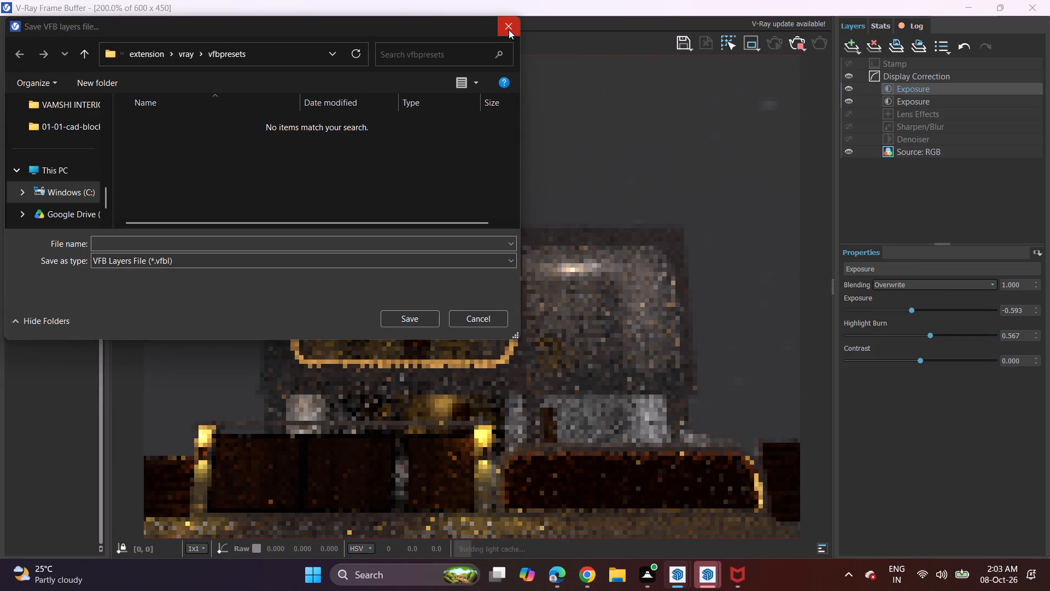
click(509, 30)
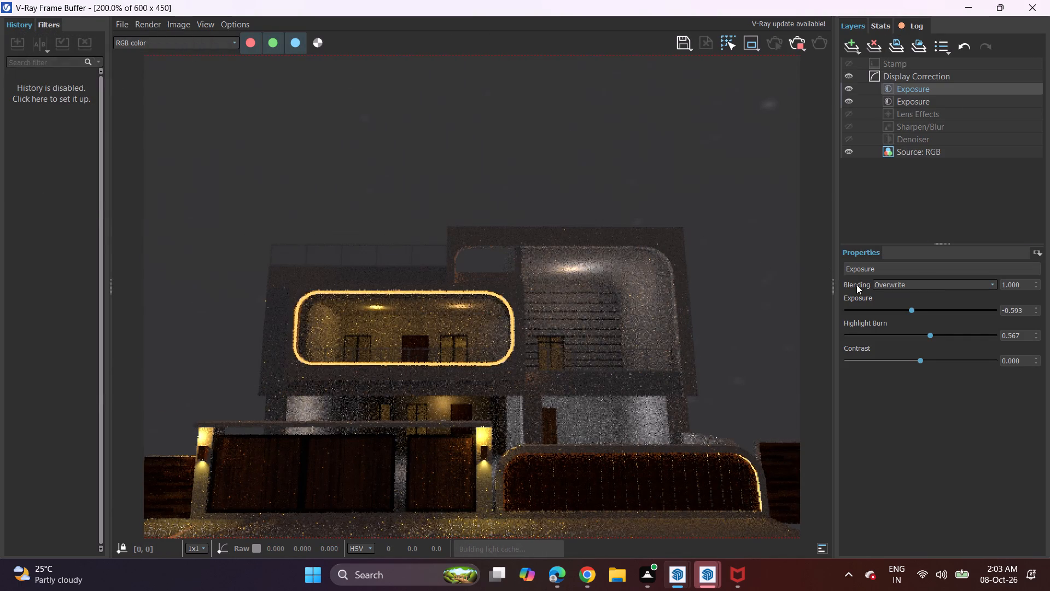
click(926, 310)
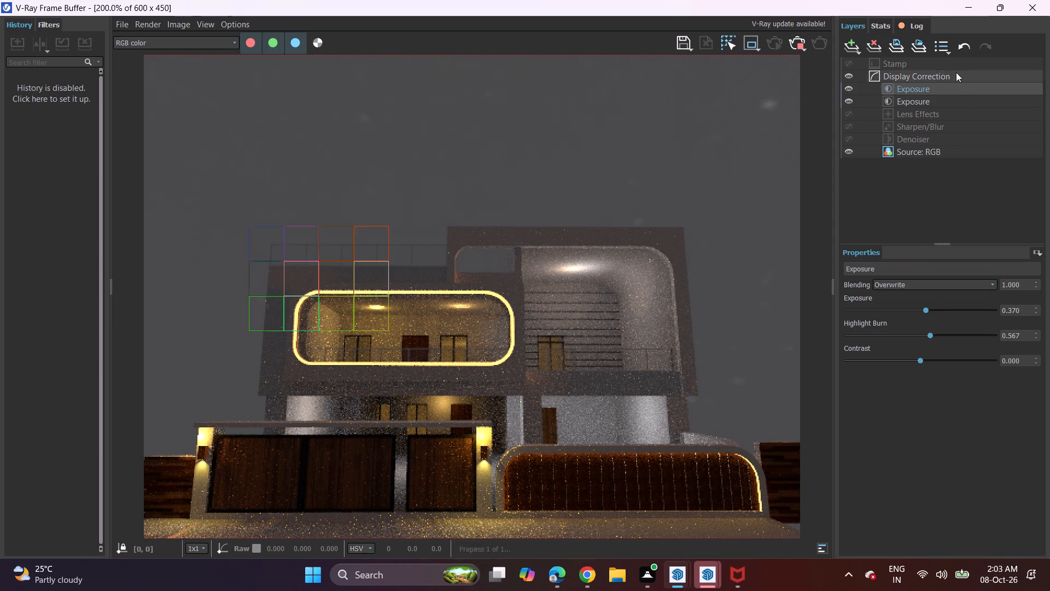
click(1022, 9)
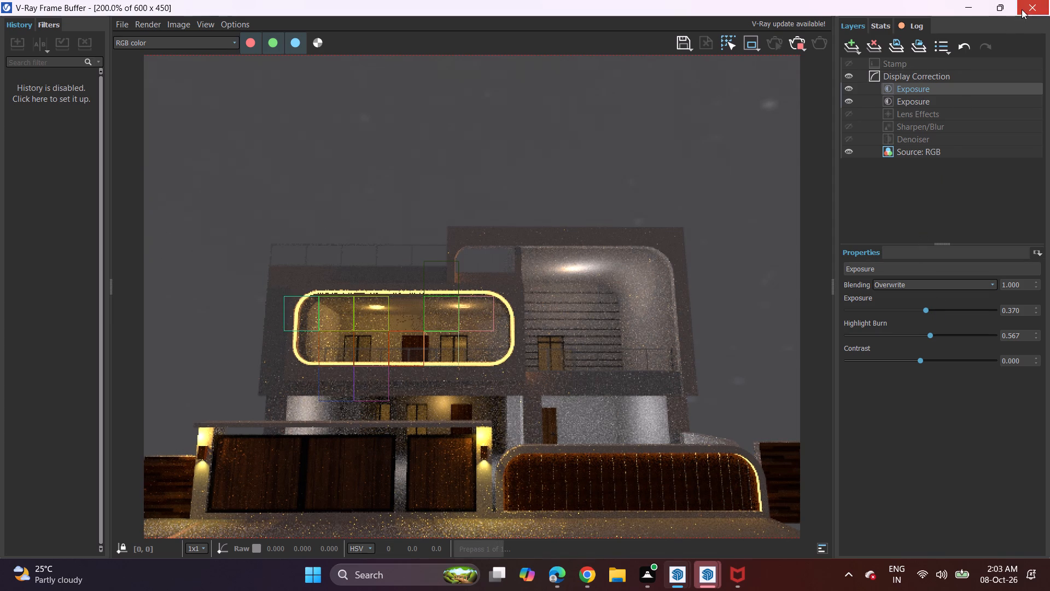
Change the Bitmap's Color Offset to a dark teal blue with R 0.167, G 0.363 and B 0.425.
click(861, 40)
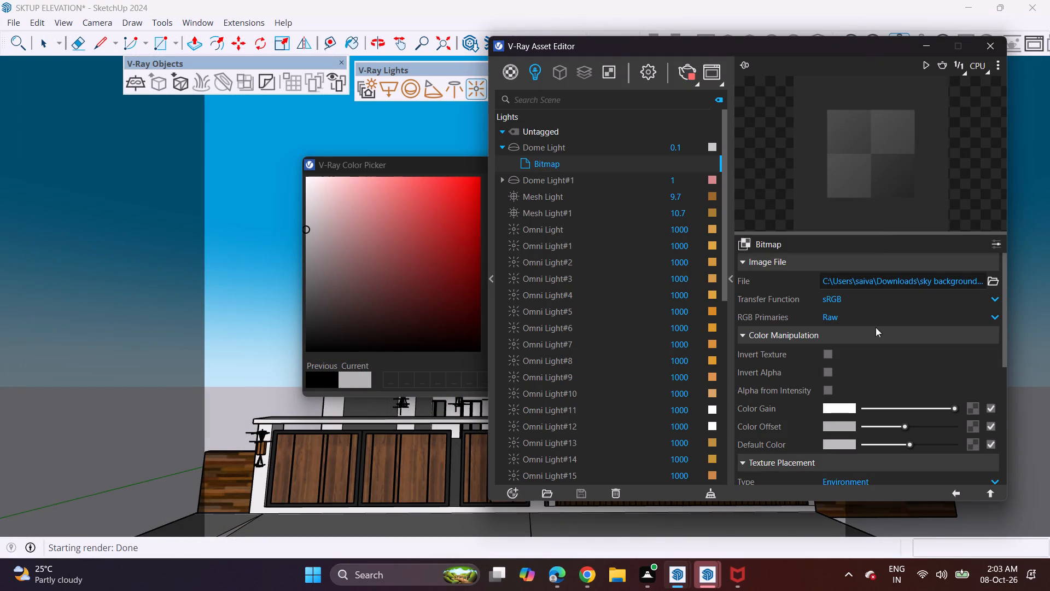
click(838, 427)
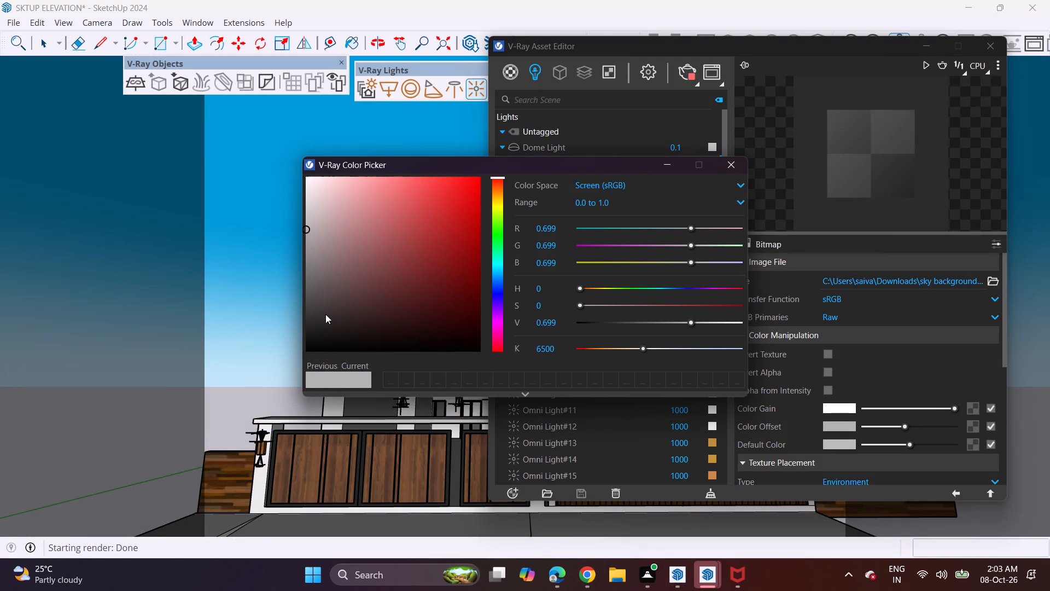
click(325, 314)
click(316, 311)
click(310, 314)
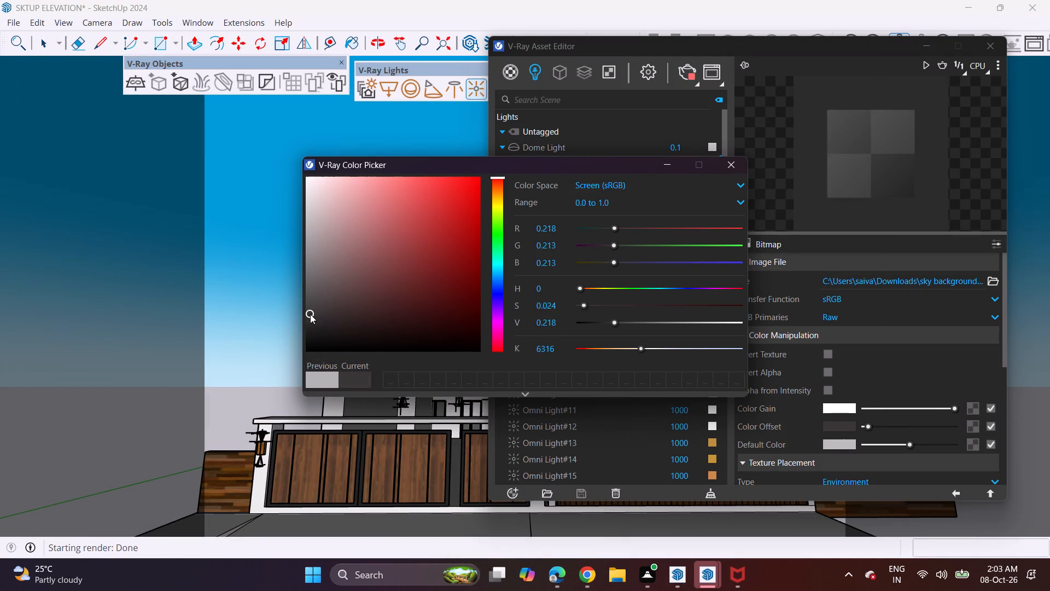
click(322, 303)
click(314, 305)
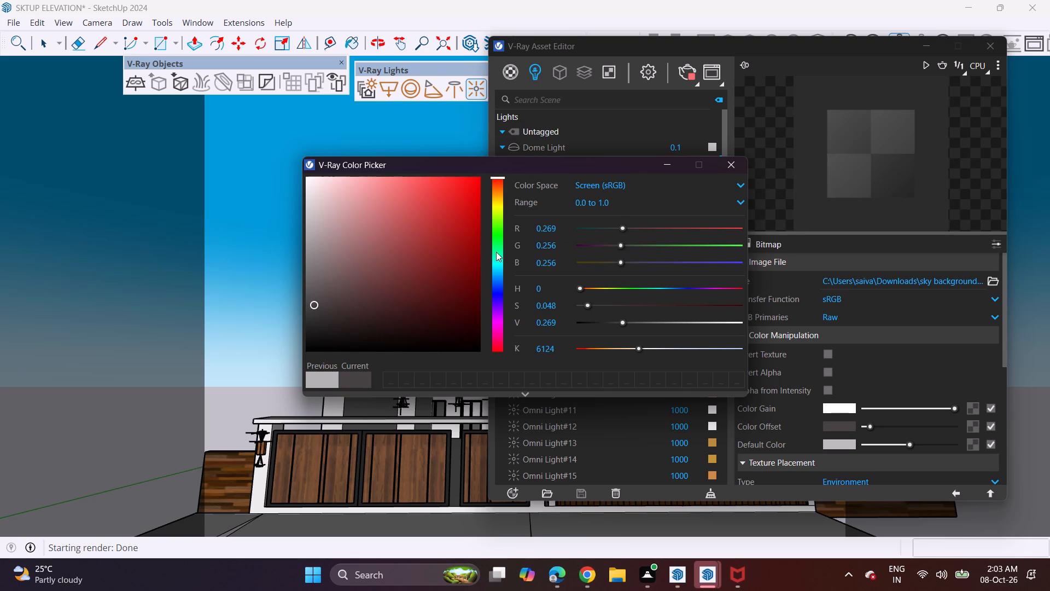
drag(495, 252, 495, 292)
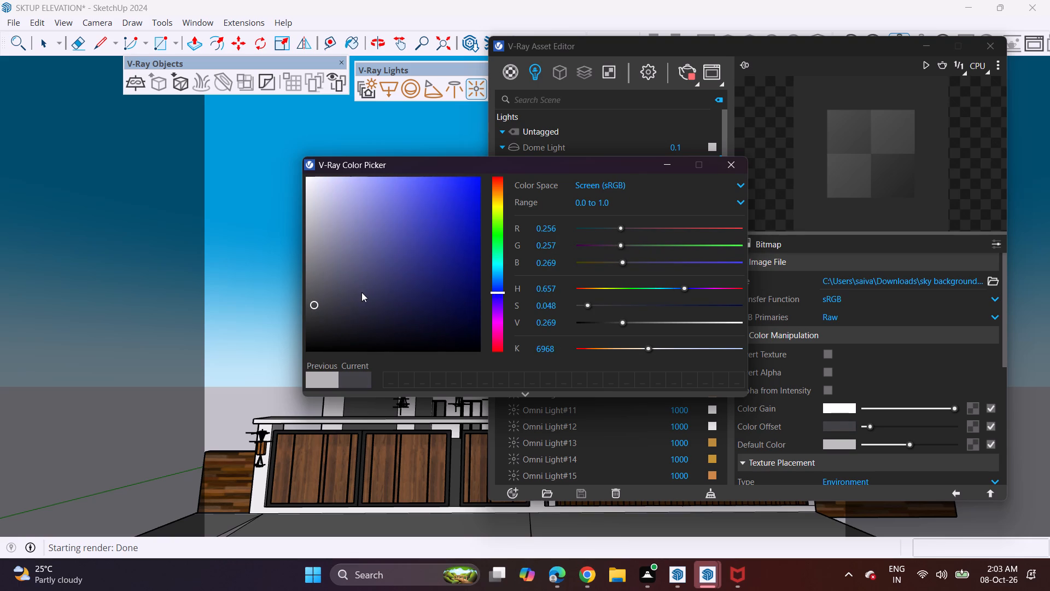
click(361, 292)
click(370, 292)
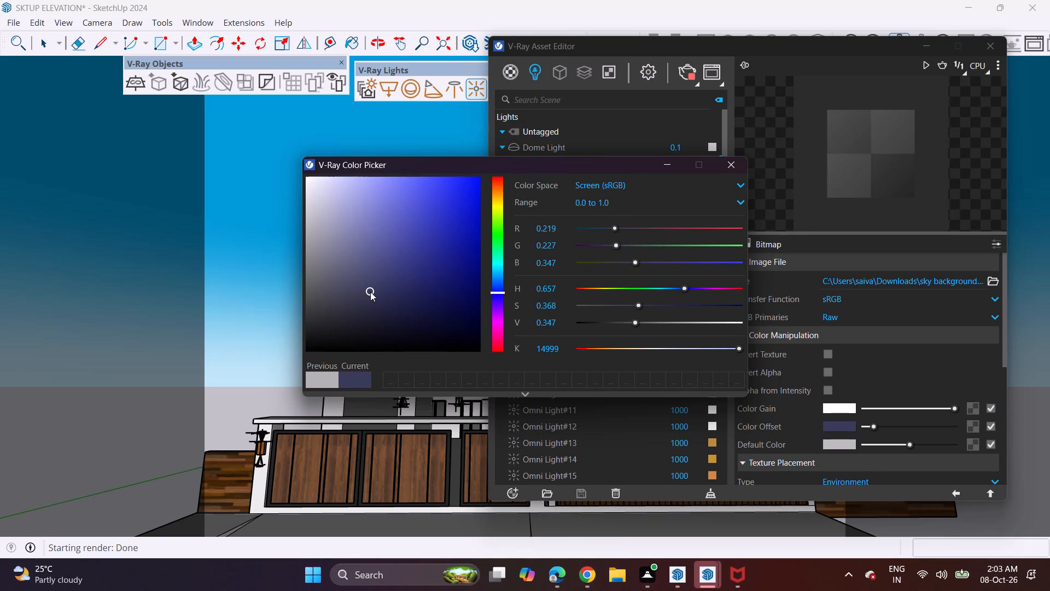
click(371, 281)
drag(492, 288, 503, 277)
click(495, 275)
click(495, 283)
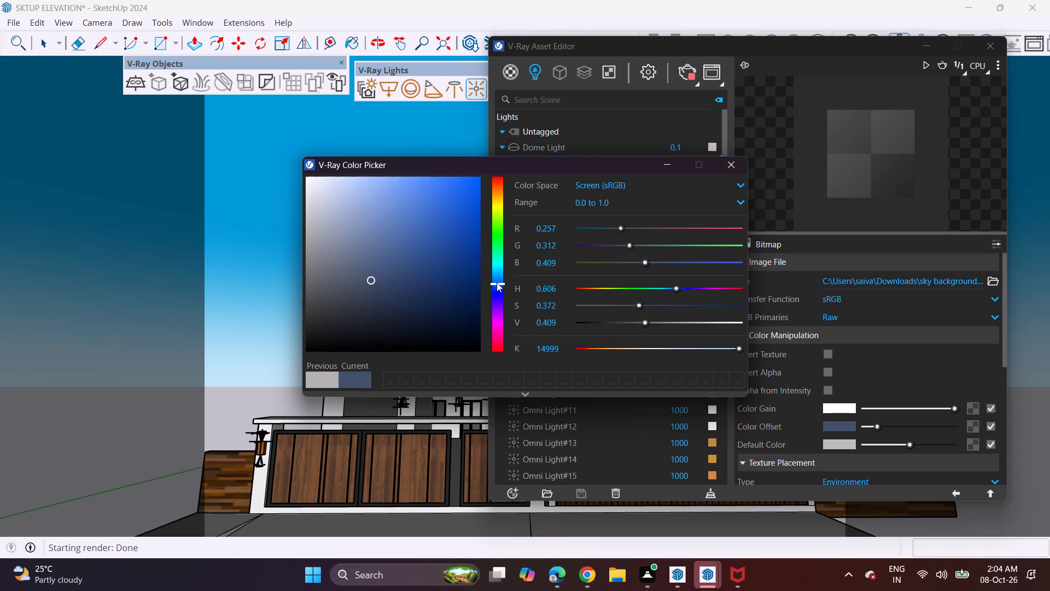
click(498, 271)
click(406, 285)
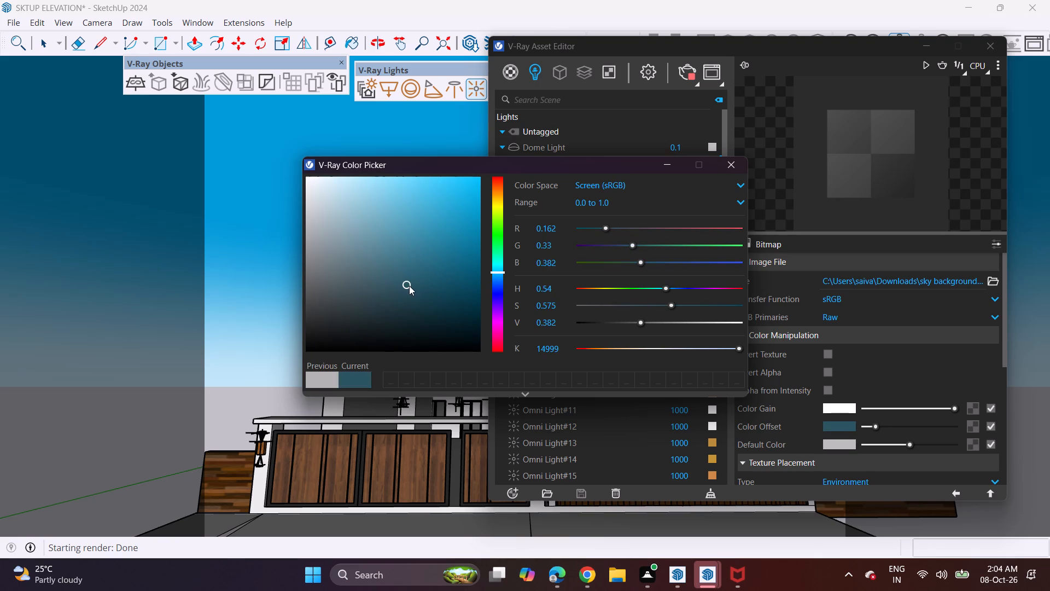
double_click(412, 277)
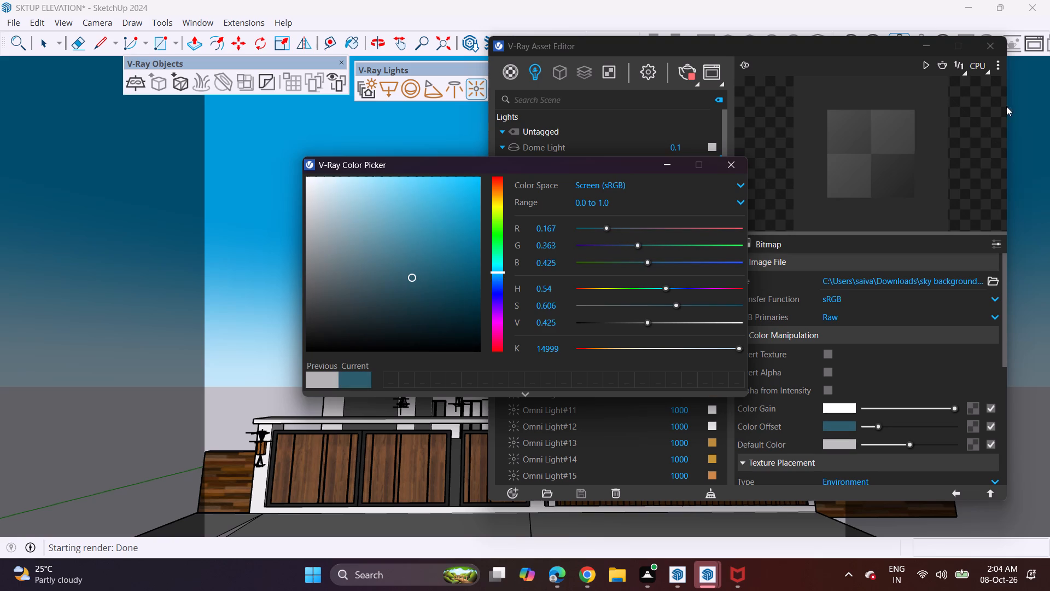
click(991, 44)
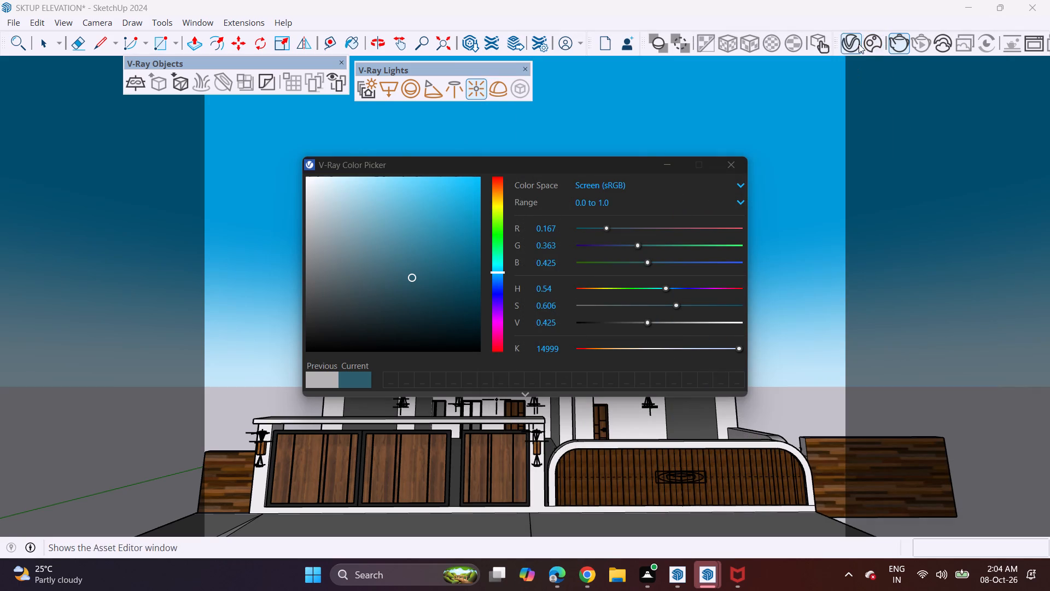
Rerun the test render of the front elevation and set its Exposure layer to 1.444.
double_click(899, 45)
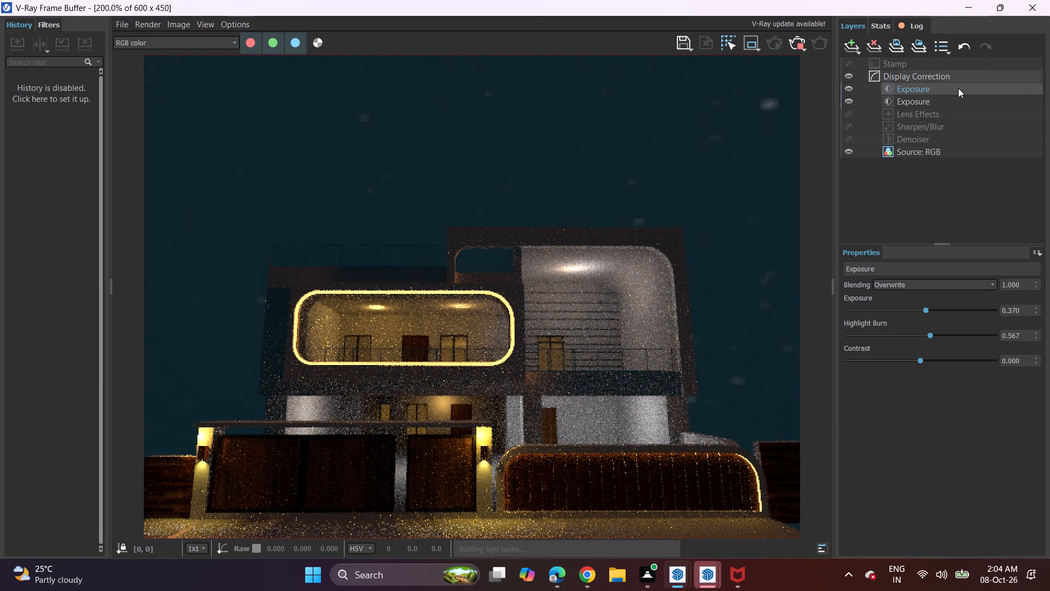
click(942, 312)
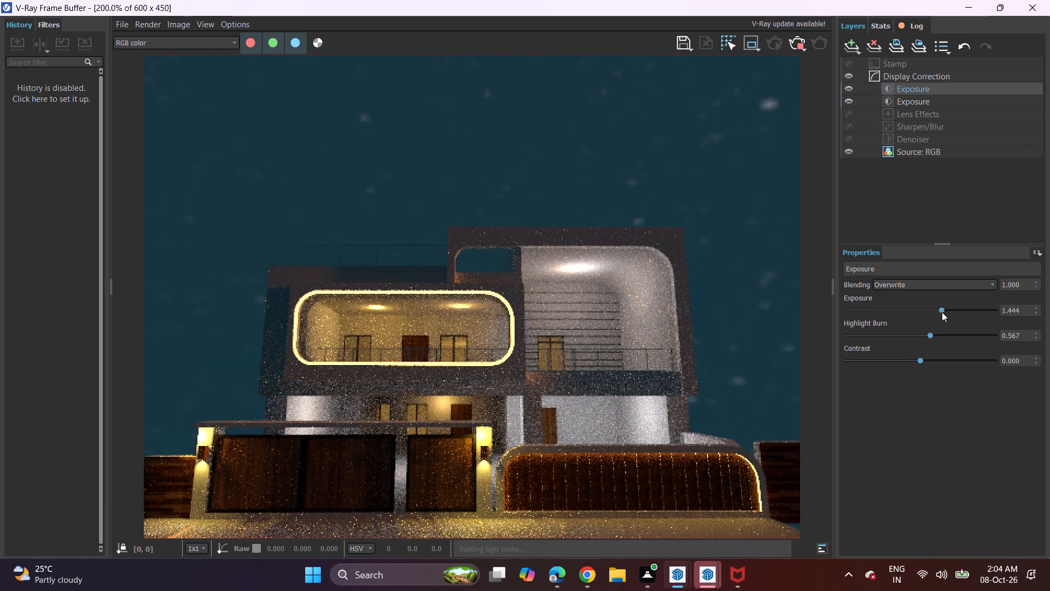
click(1032, 1)
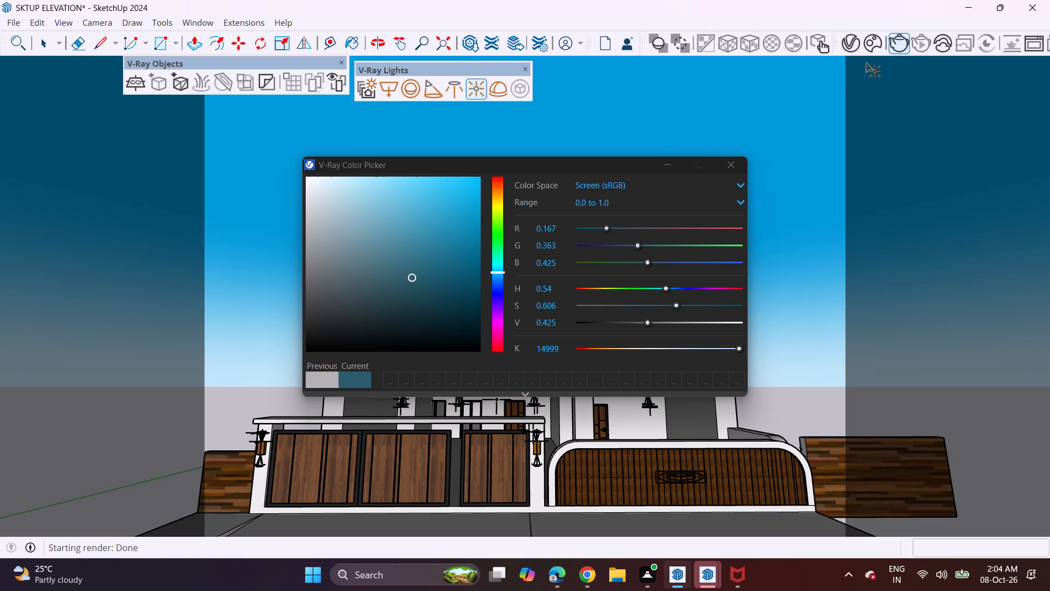
Replace the Dome Light's Bitmap texture with a Sky texture.
click(849, 48)
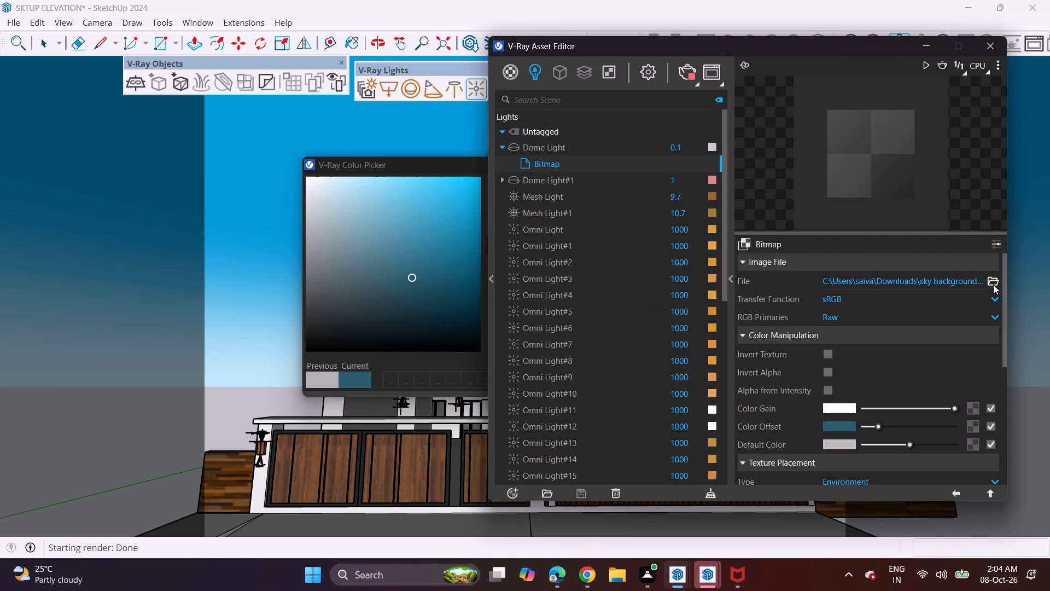
click(993, 285)
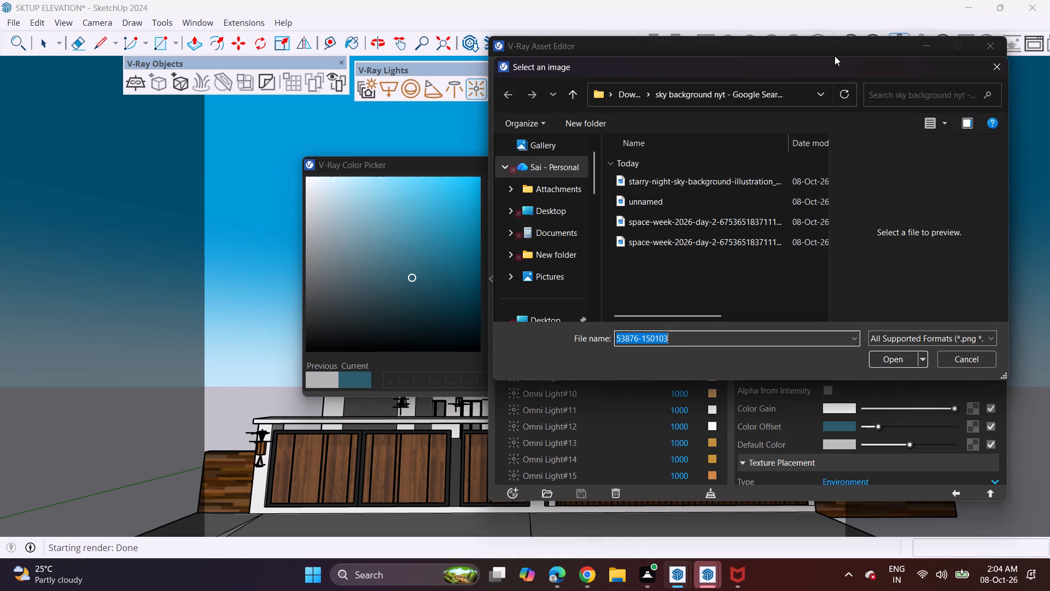
double_click(993, 67)
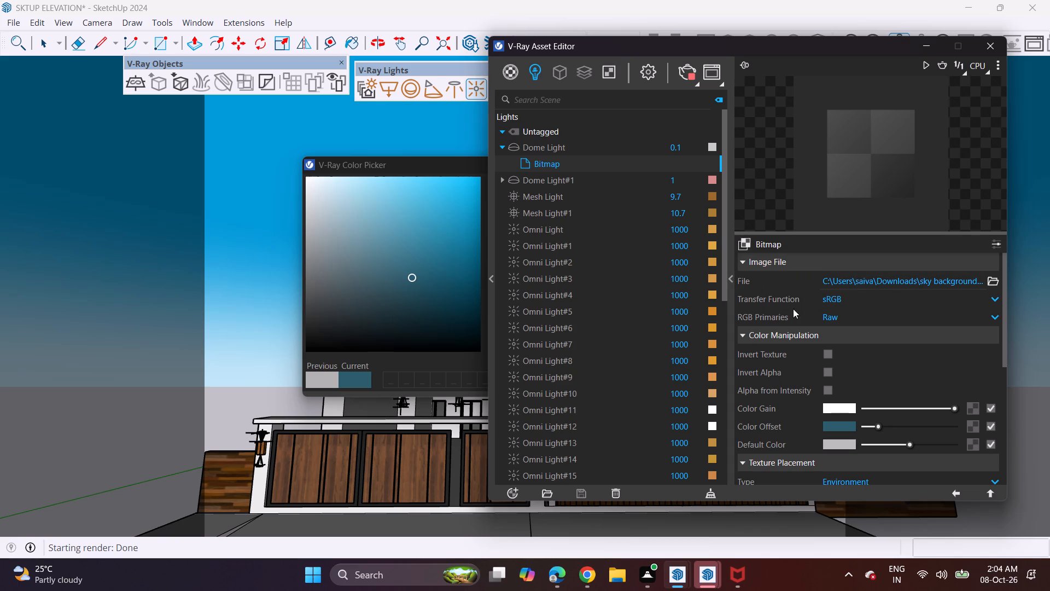
click(743, 246)
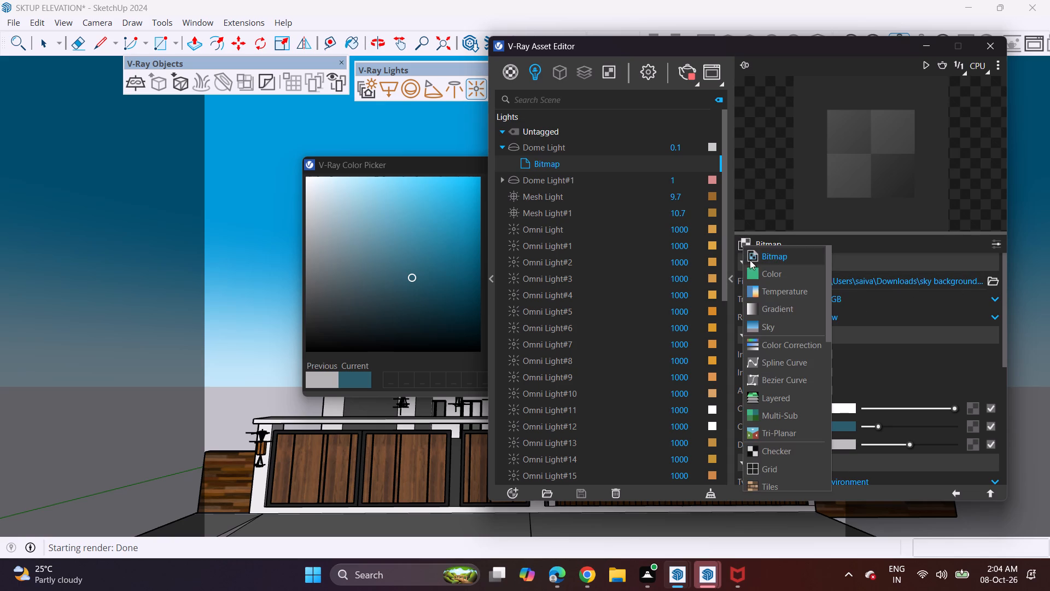
click(757, 320)
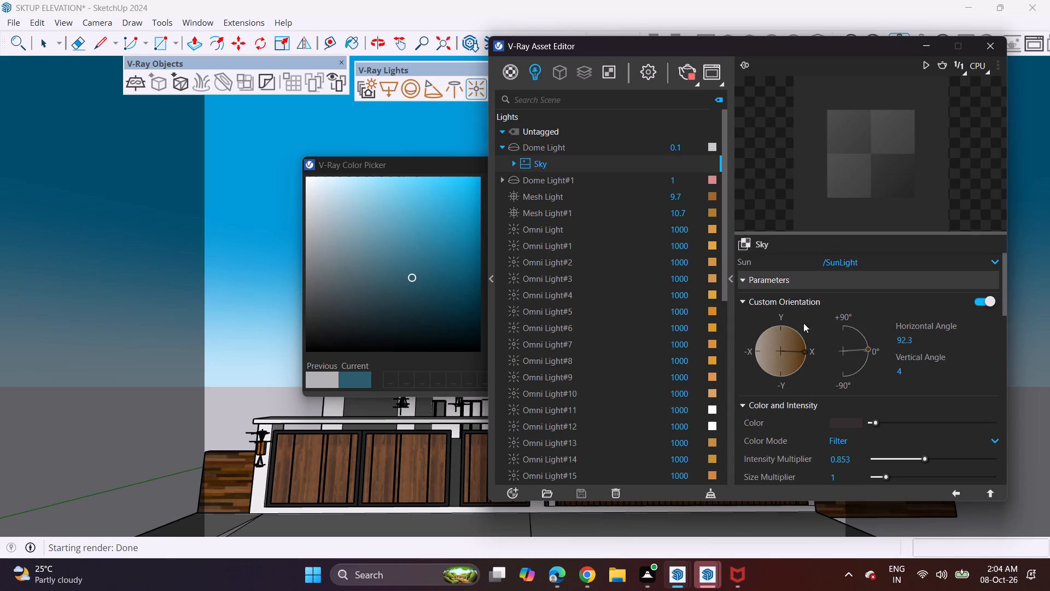
scroll(848, 327, down, 4)
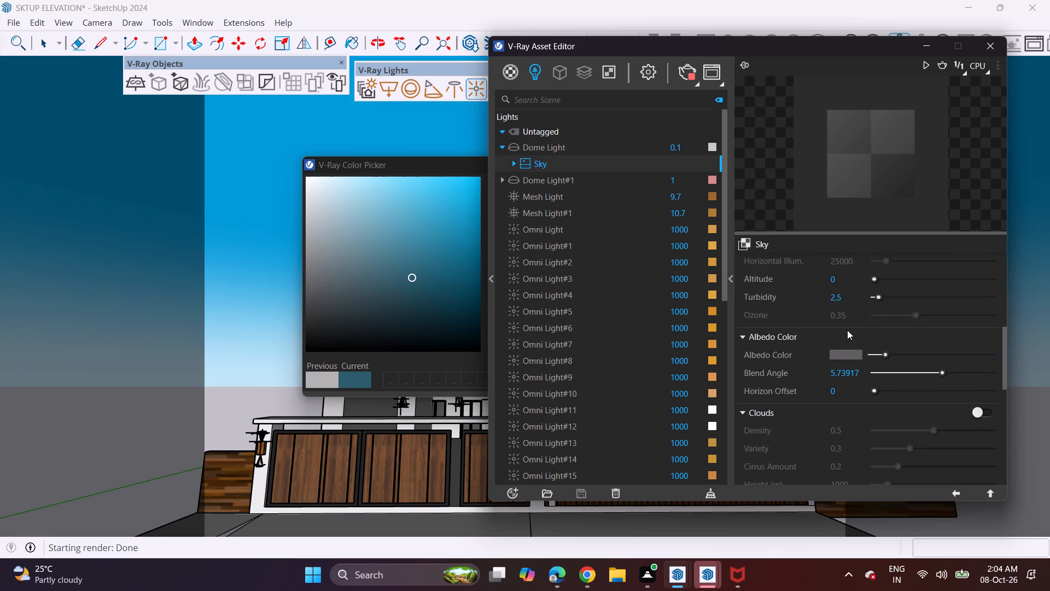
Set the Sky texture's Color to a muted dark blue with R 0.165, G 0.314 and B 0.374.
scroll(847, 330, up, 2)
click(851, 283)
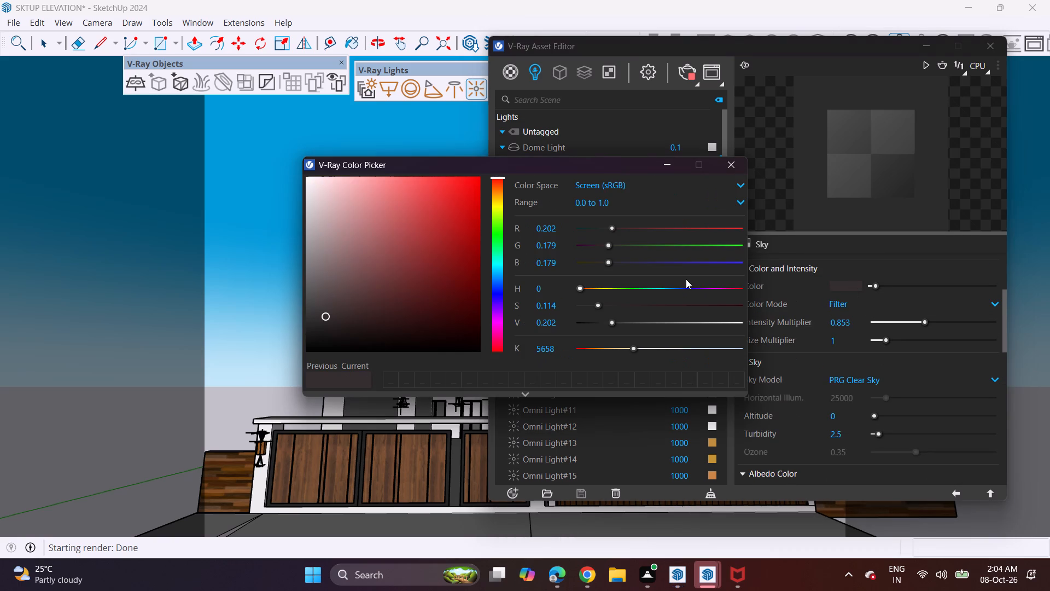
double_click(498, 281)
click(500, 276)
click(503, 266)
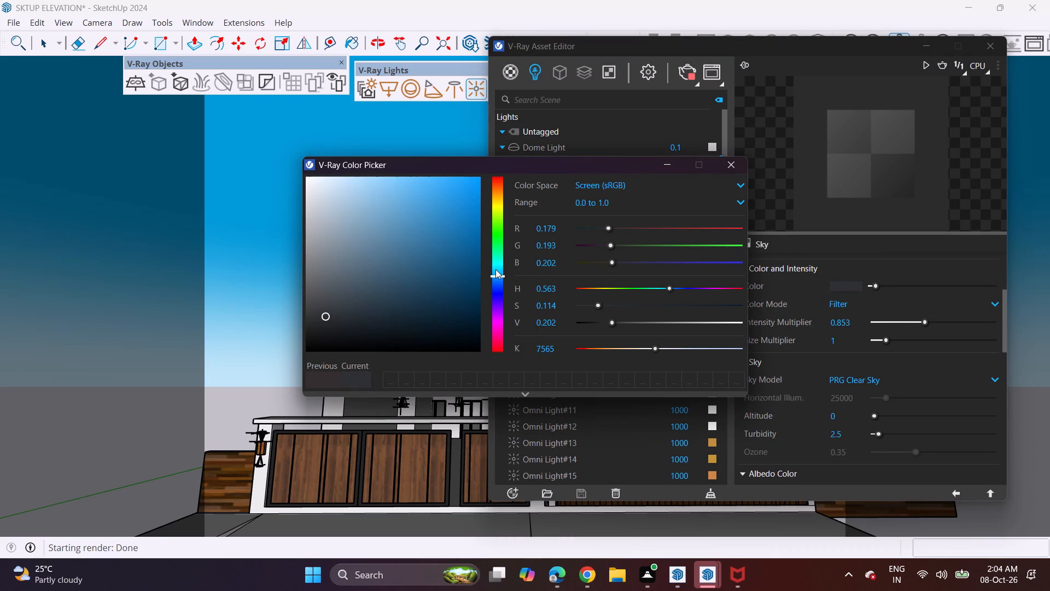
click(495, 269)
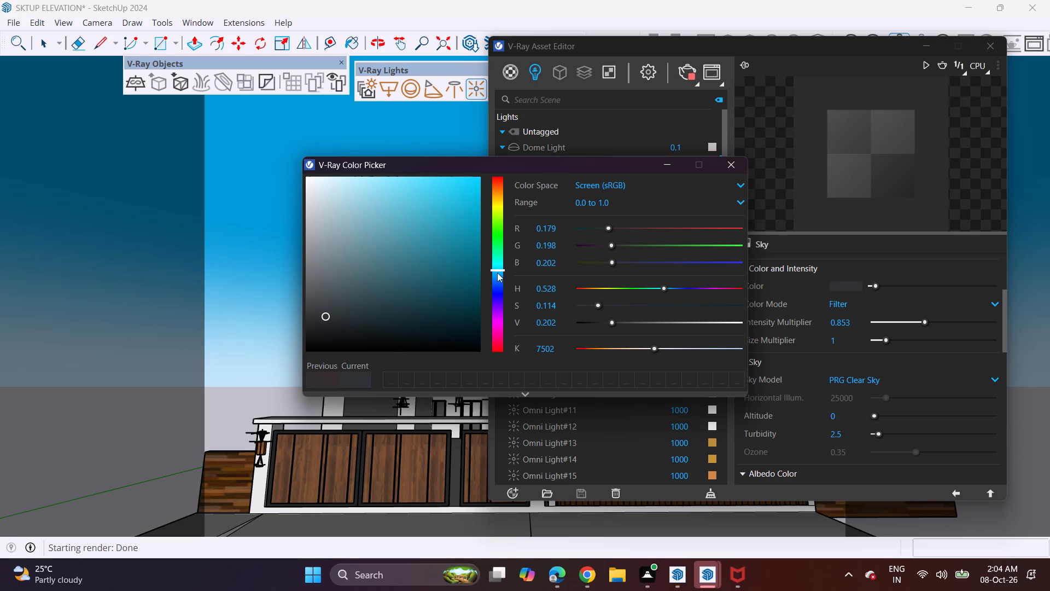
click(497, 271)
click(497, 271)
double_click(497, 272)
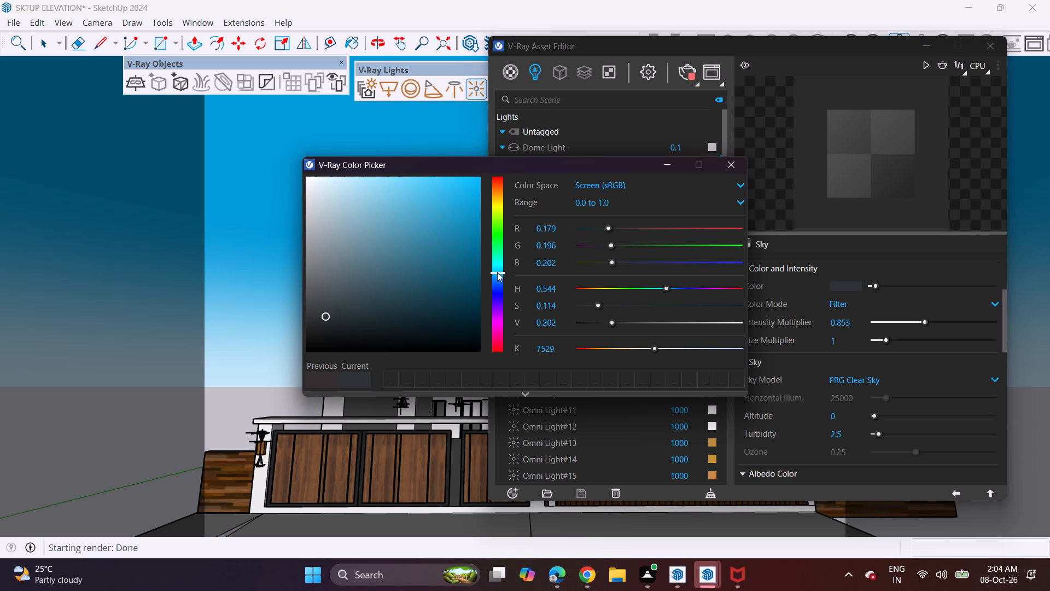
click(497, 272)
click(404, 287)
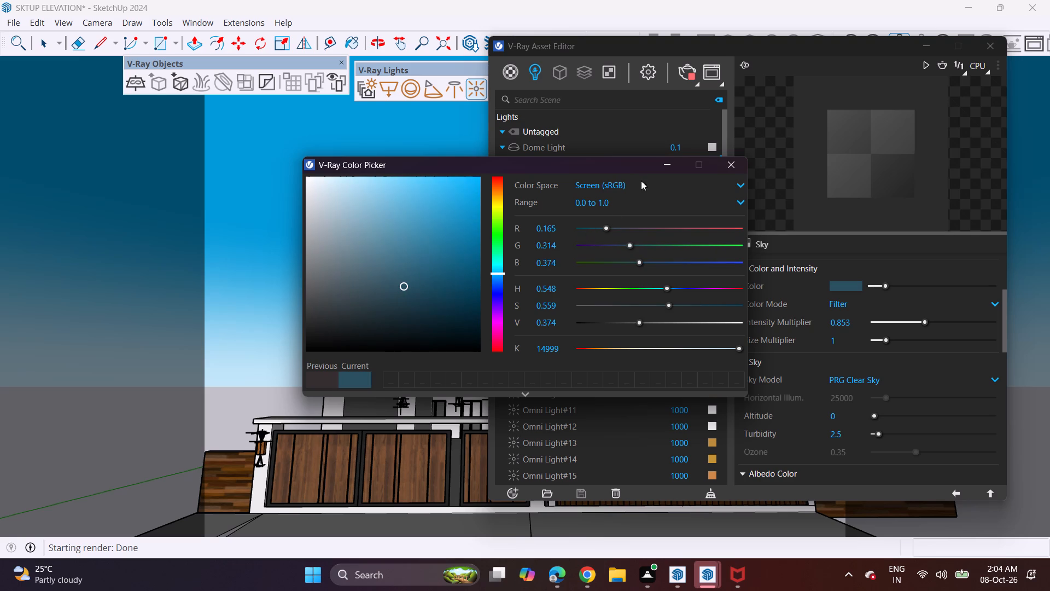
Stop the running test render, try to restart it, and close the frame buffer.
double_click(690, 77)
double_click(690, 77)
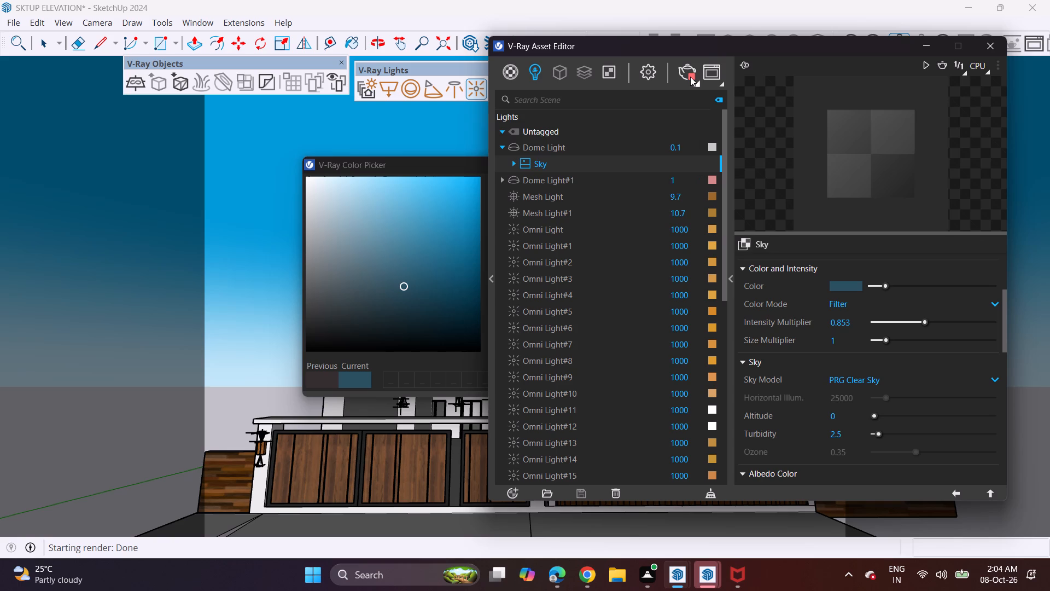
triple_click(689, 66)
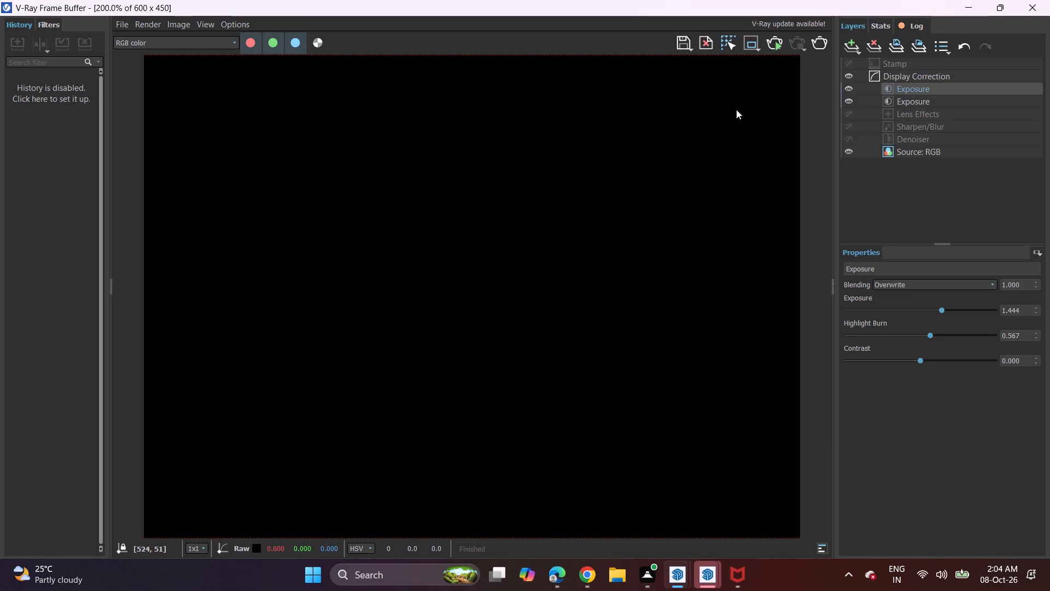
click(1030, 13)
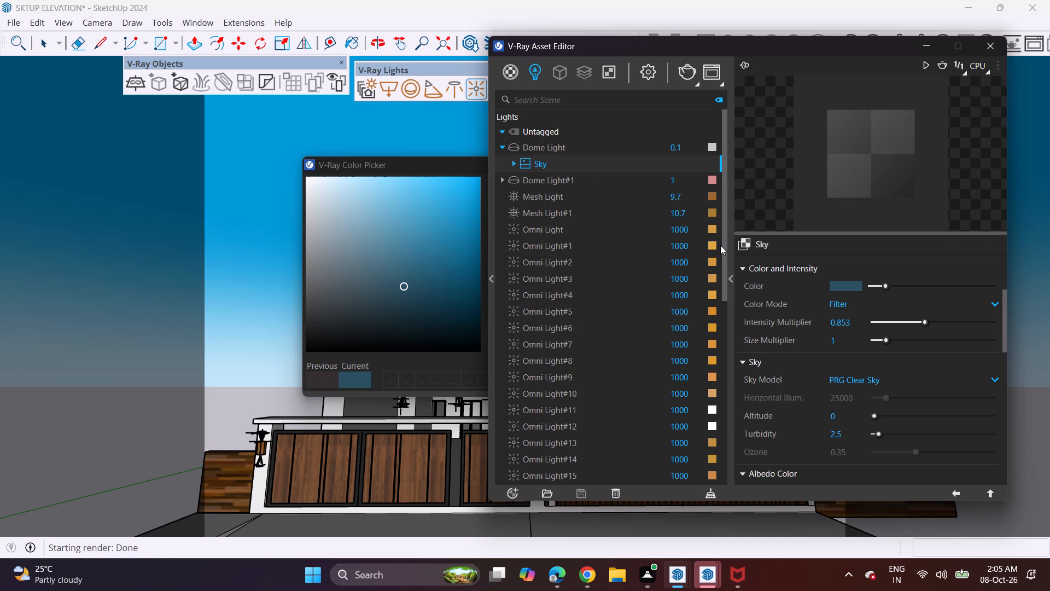
Replace the Dome Light's Sky texture with a Color texture in dark blue with R 0.145, G 0.255 and B 0.316.
click(743, 245)
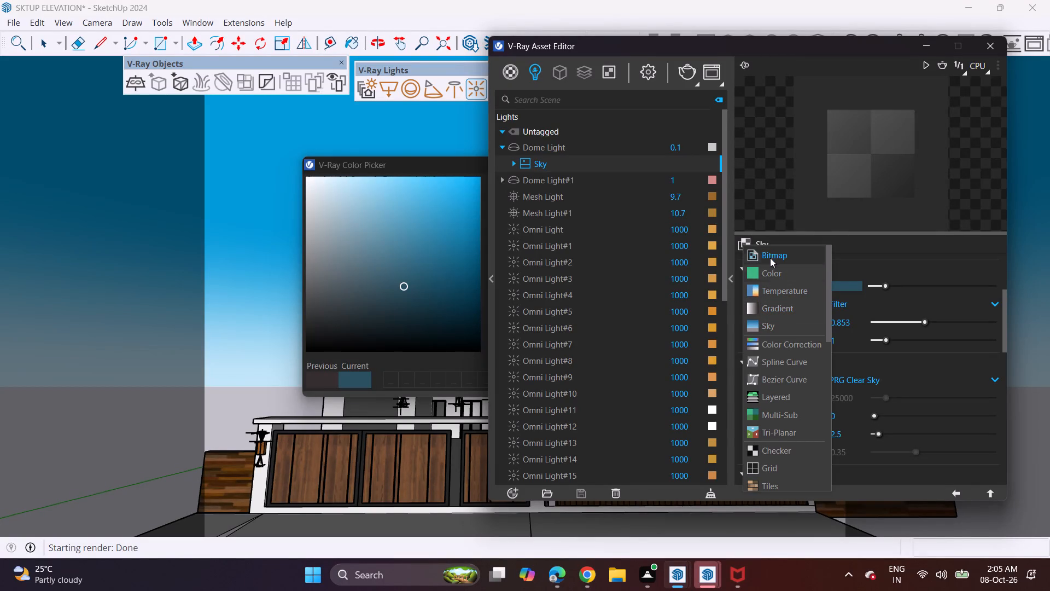
click(760, 275)
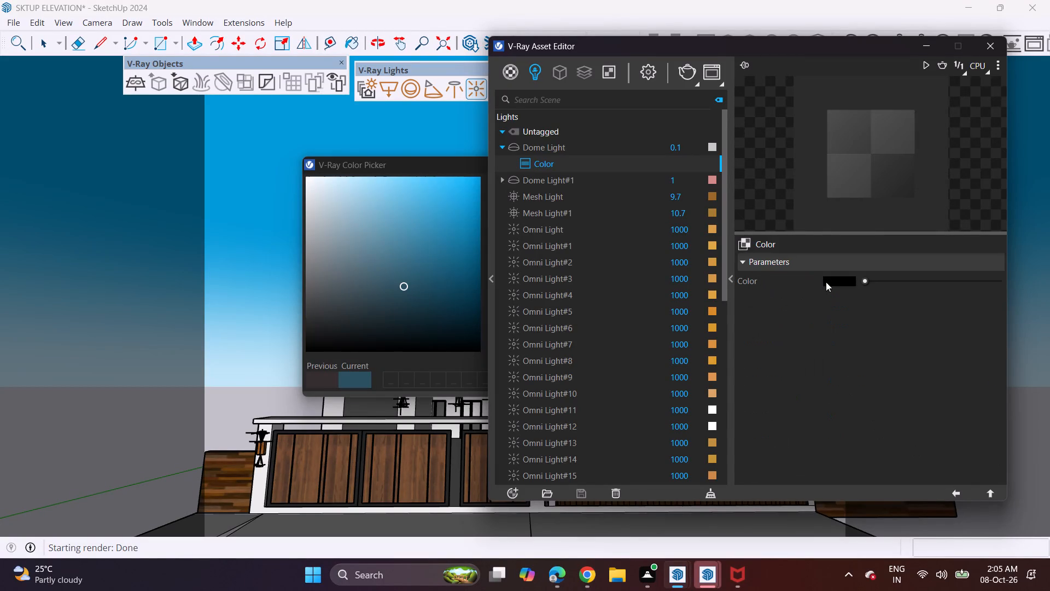
click(826, 282)
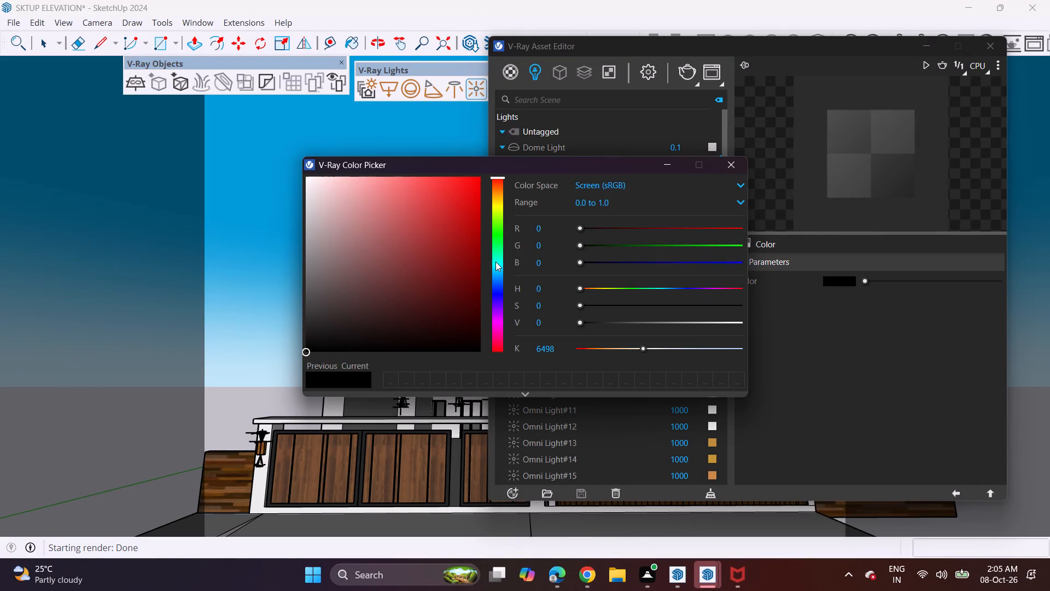
click(495, 262)
click(497, 275)
click(419, 291)
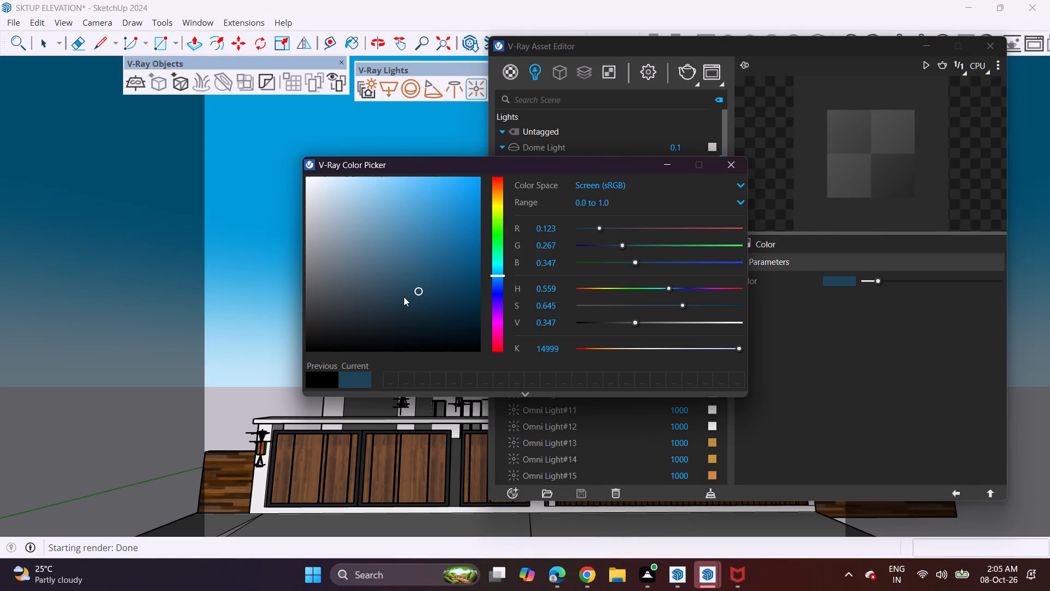
click(400, 297)
click(728, 164)
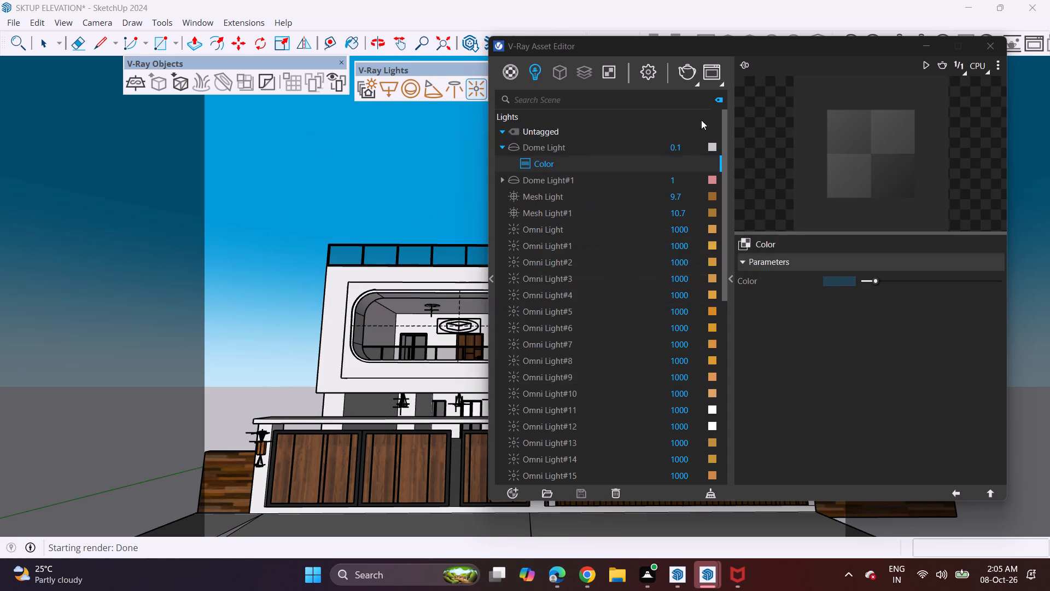
Rerun the test render of the front elevation and examine the flat sky color behind the house.
double_click(684, 69)
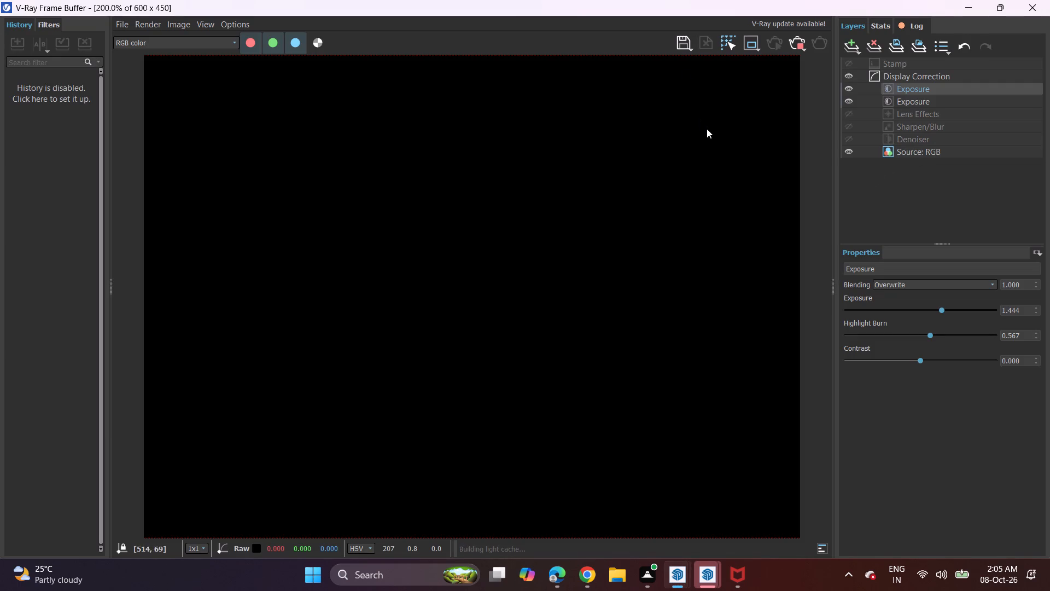
scroll(636, 188, down, 4)
scroll(469, 286, up, 1)
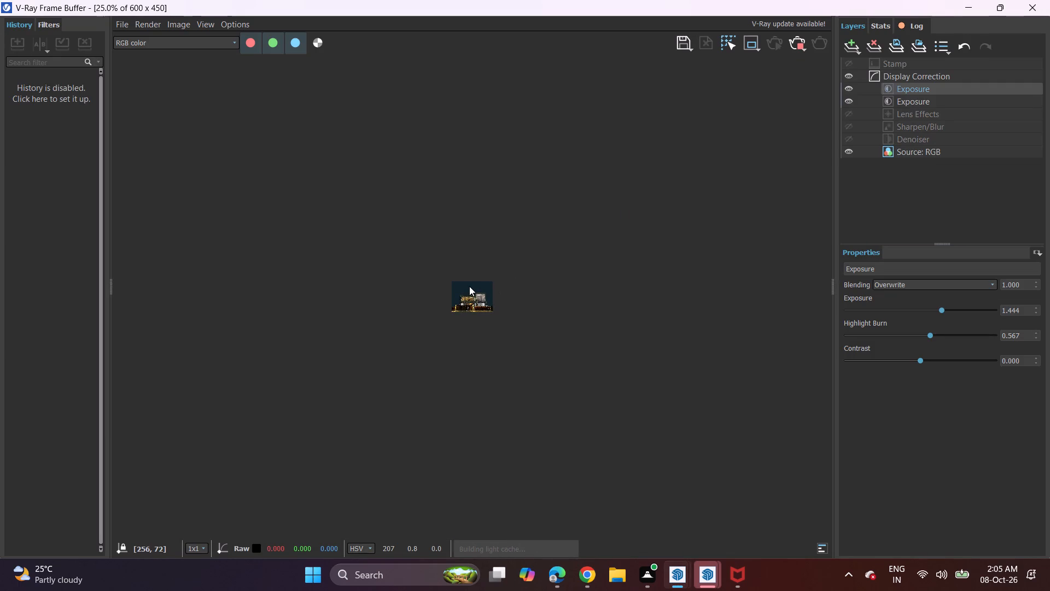
scroll(469, 286, up, 4)
scroll(480, 272, down, 2)
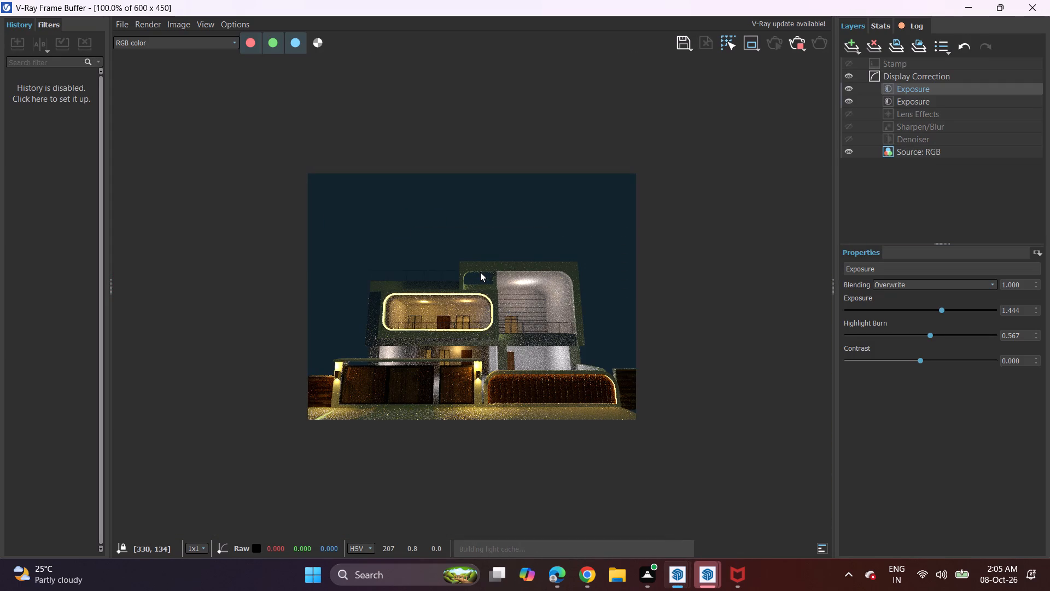
scroll(480, 272, up, 1)
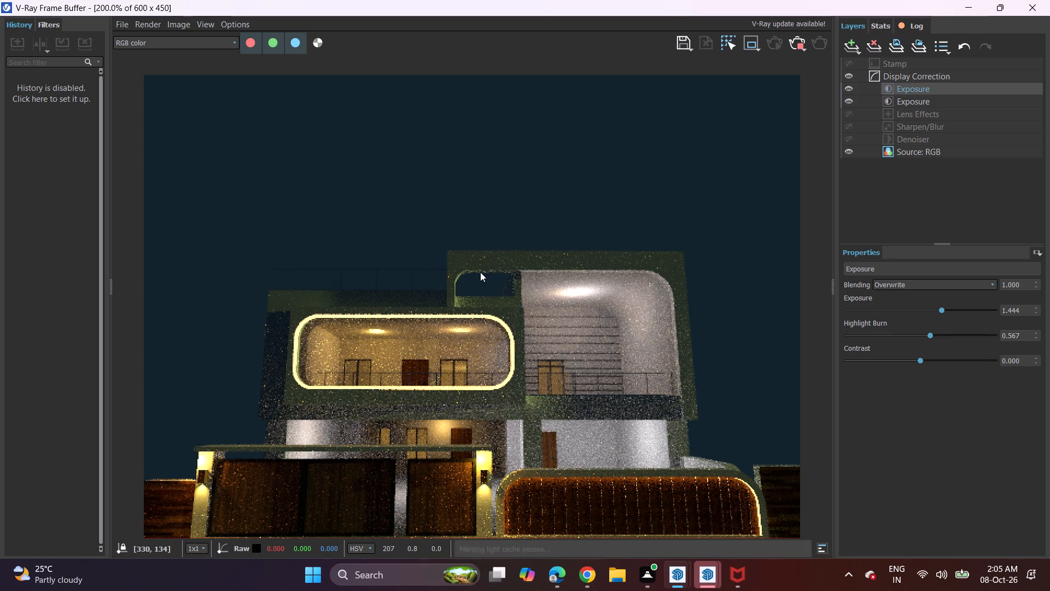
scroll(480, 272, down, 1)
scroll(480, 272, up, 1)
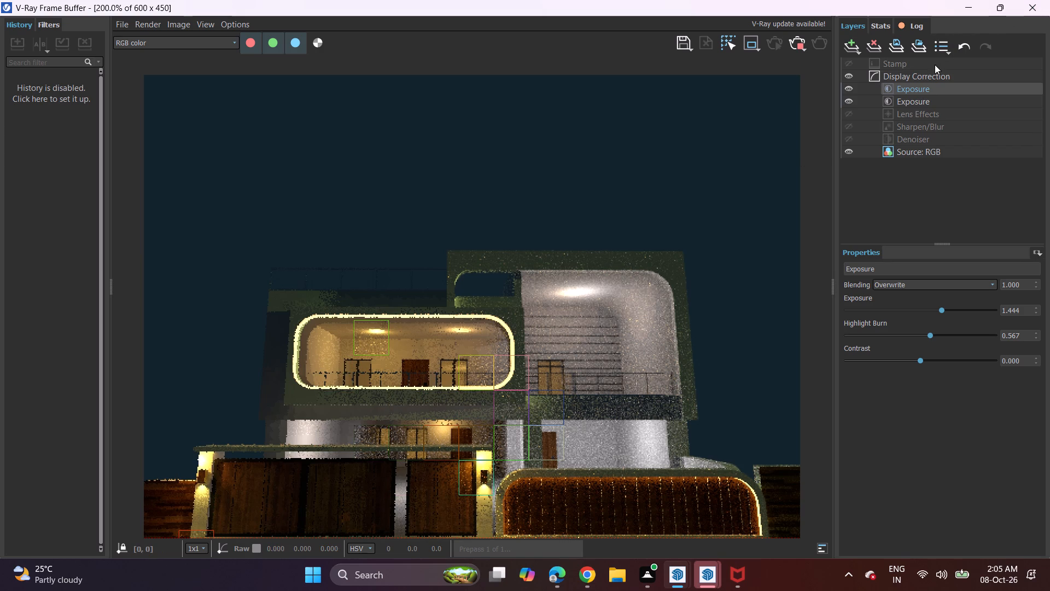
click(1031, 7)
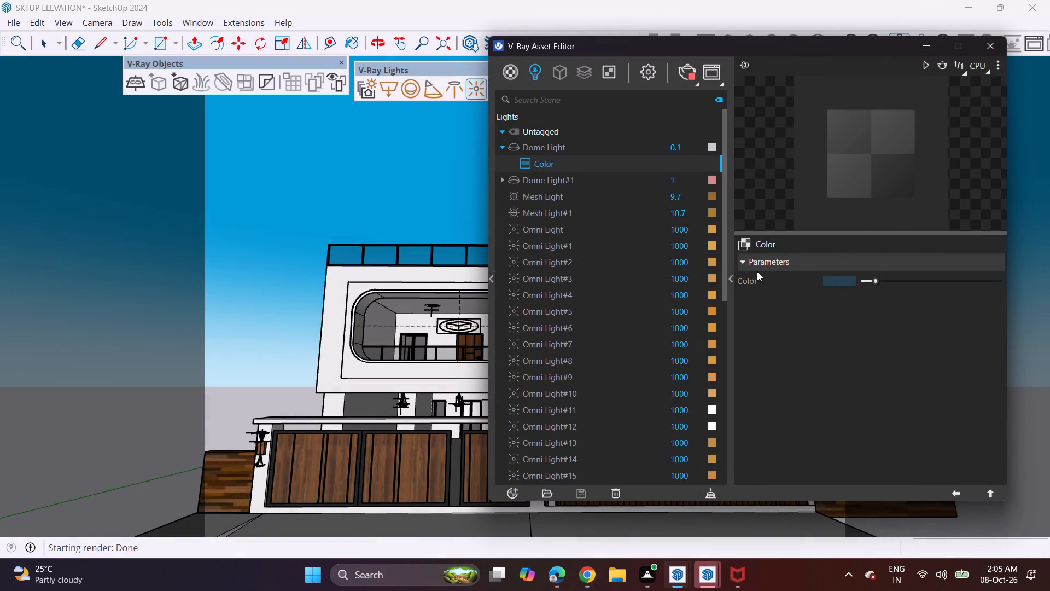
Change the Dome Light's Color texture to a greyer dark blue with R 0.188, G 0.243 and B 0.273.
click(831, 284)
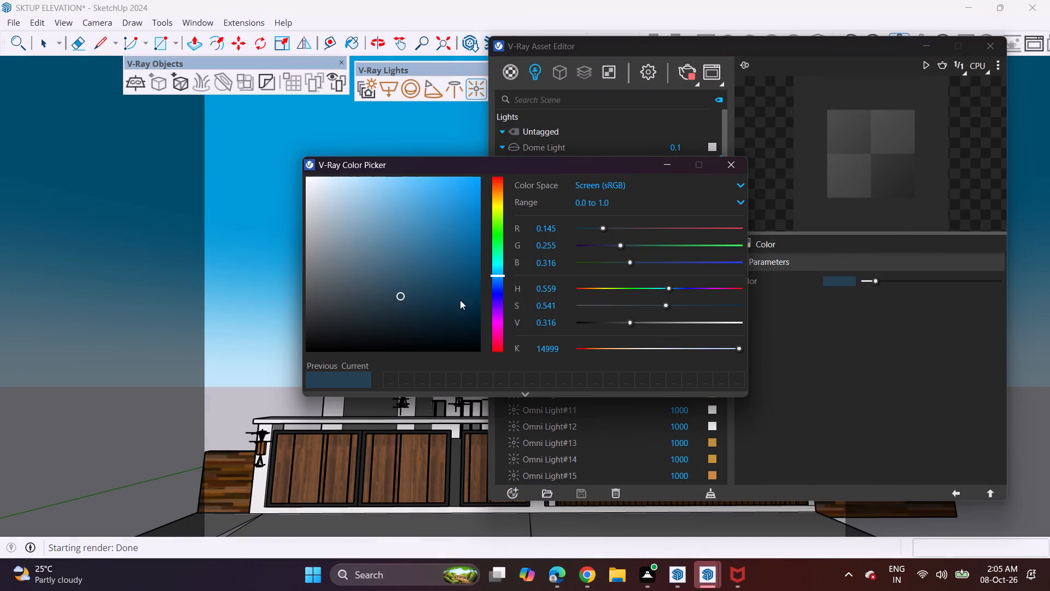
click(415, 290)
click(415, 281)
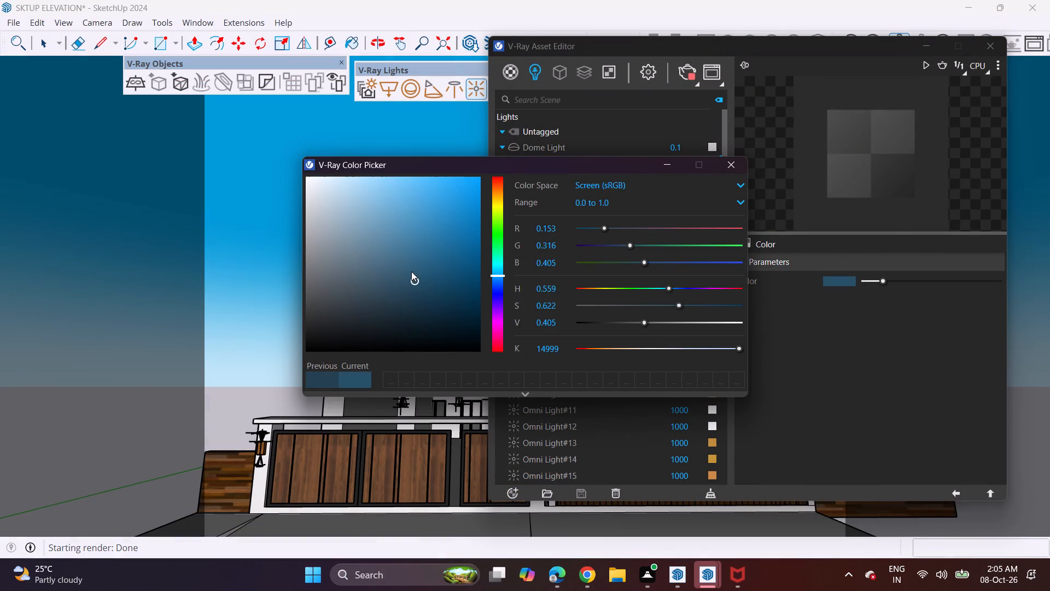
click(401, 239)
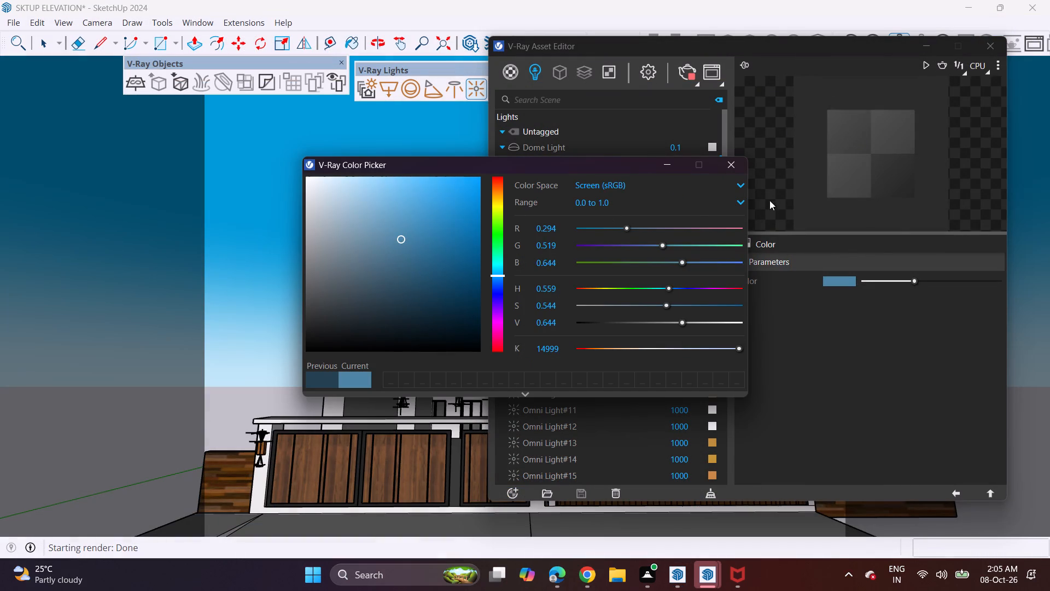
click(360, 304)
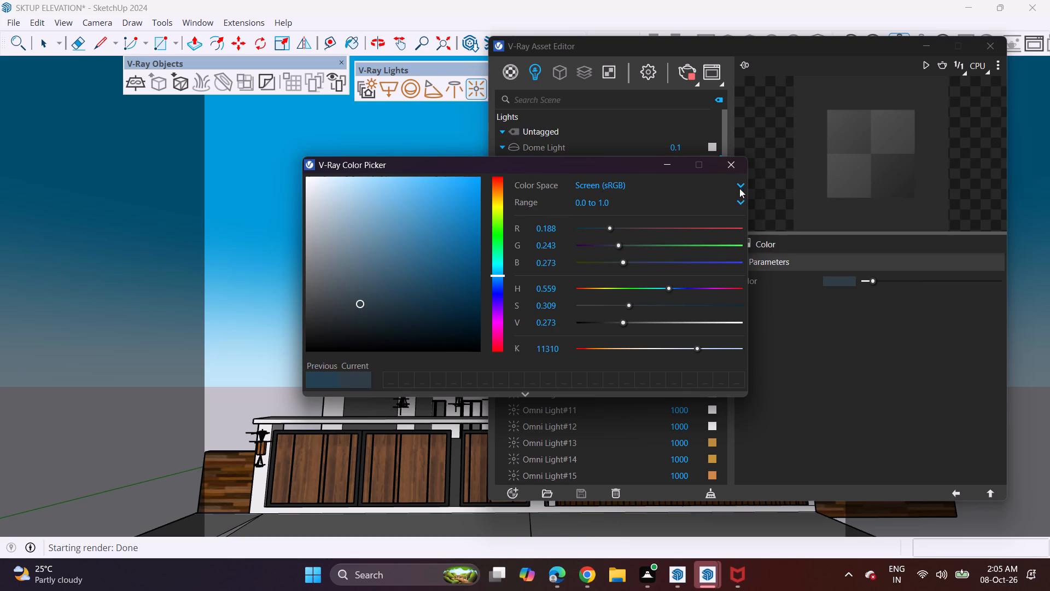
click(731, 167)
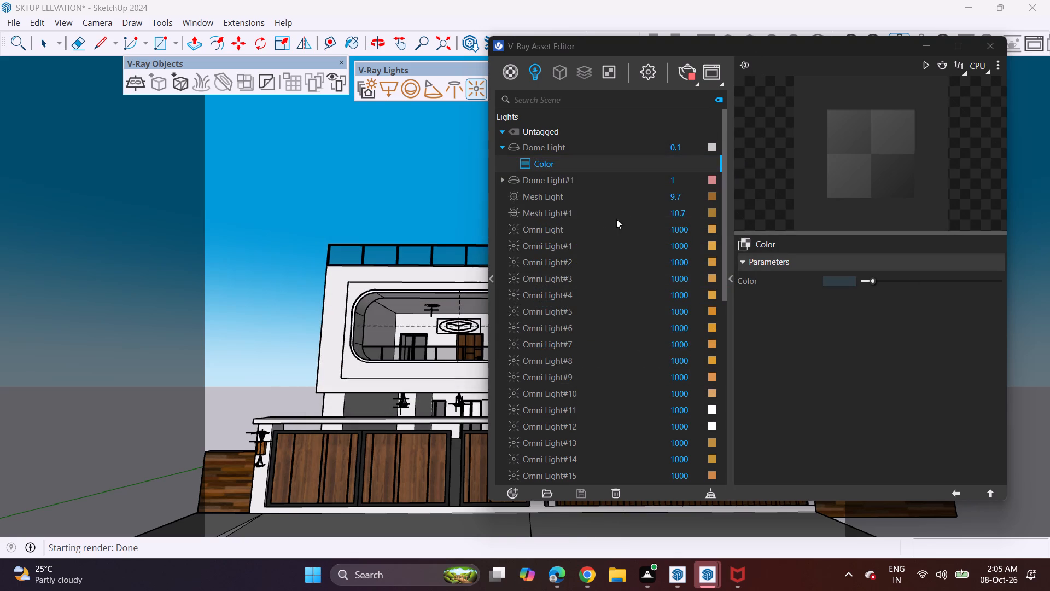
Set the SunLight's Color to a dark grey-blue with R 0.152, G 0.182 and B 0.195.
scroll(553, 268, down, 6)
scroll(533, 431, down, 4)
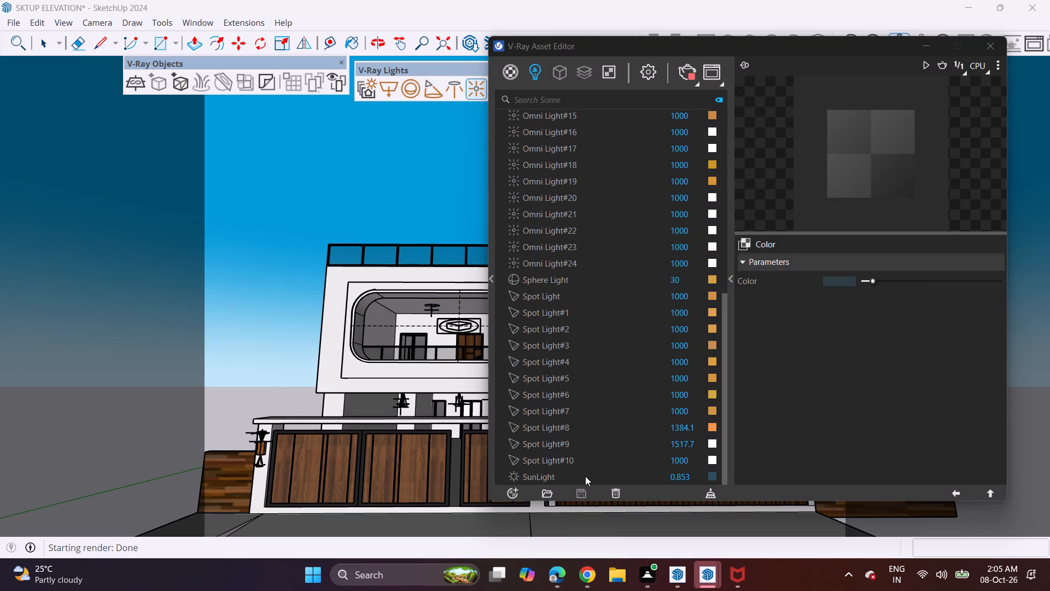
click(710, 477)
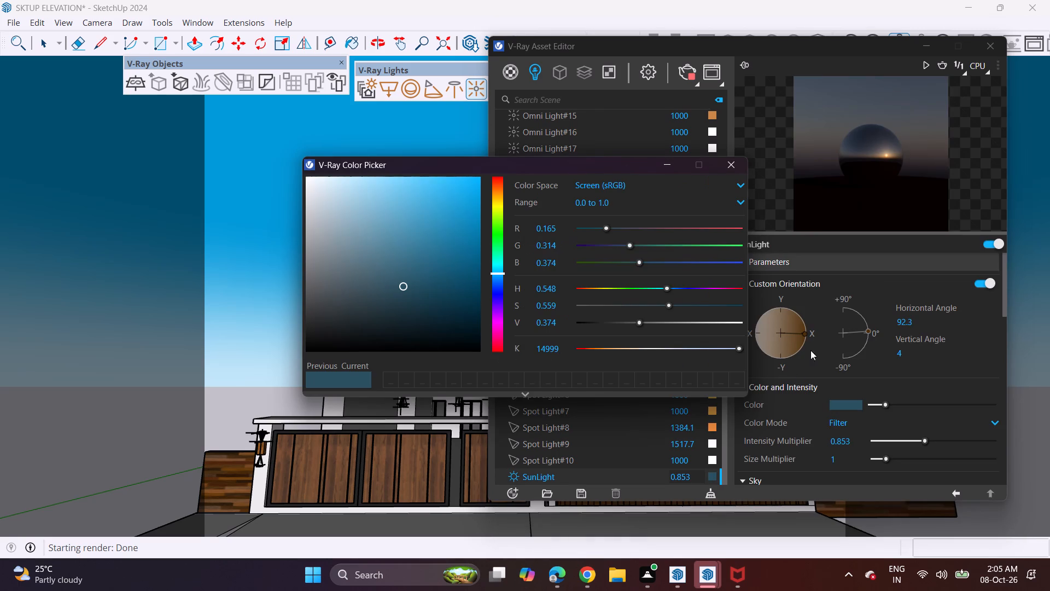
click(354, 313)
click(345, 318)
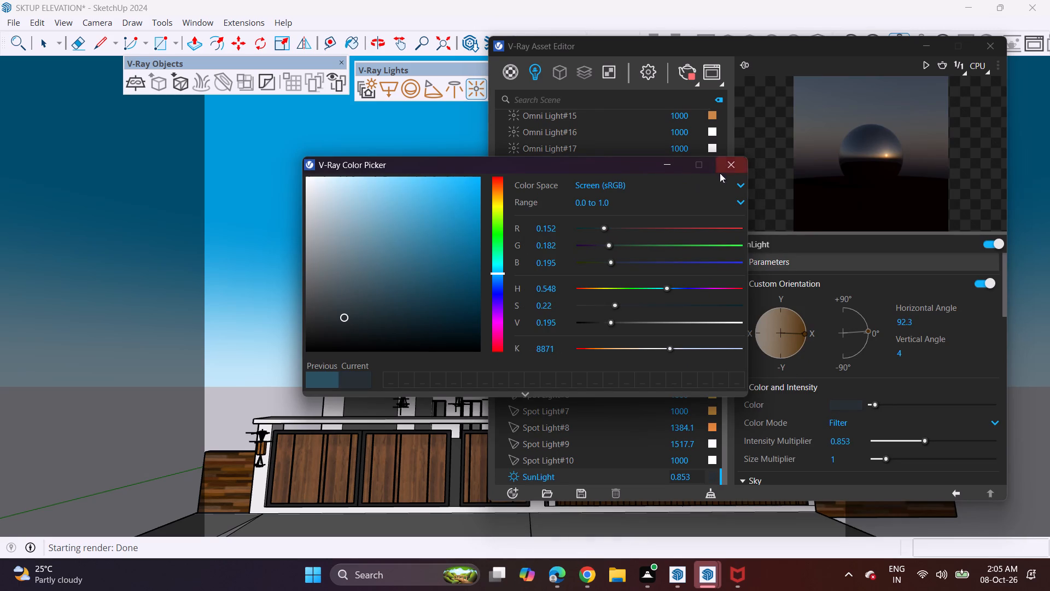
click(727, 170)
click(987, 49)
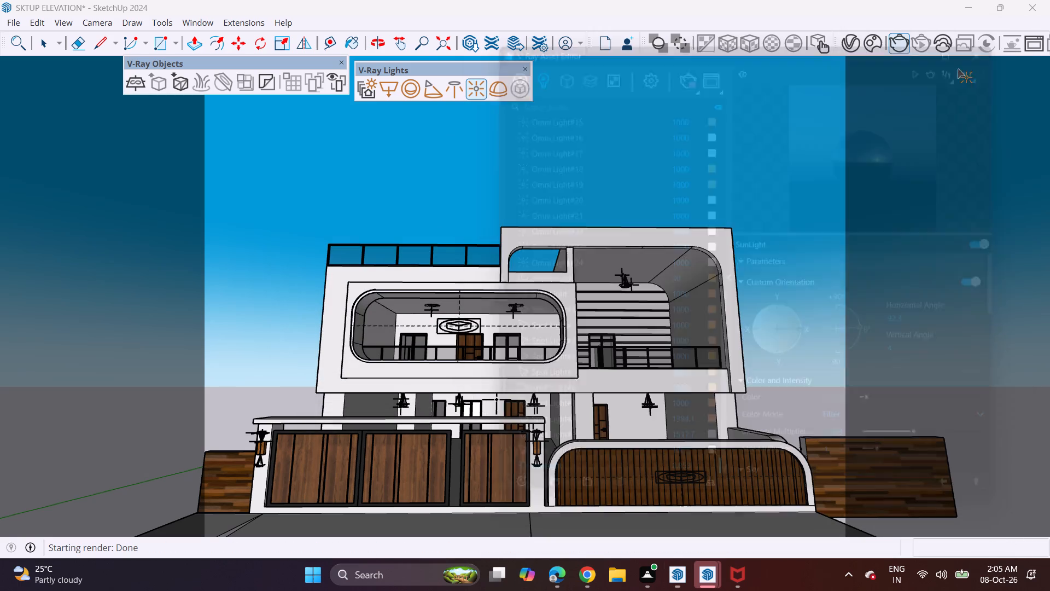
Rerun the test render of the front elevation and set its Exposure layer to 2.296.
click(899, 45)
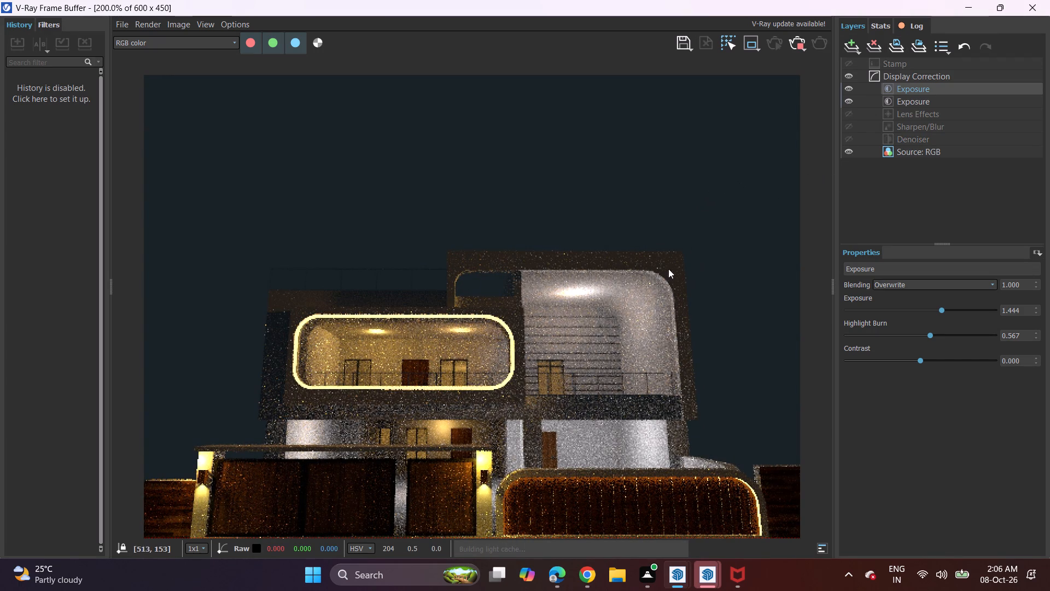
scroll(571, 326, down, 1)
scroll(557, 264, up, 1)
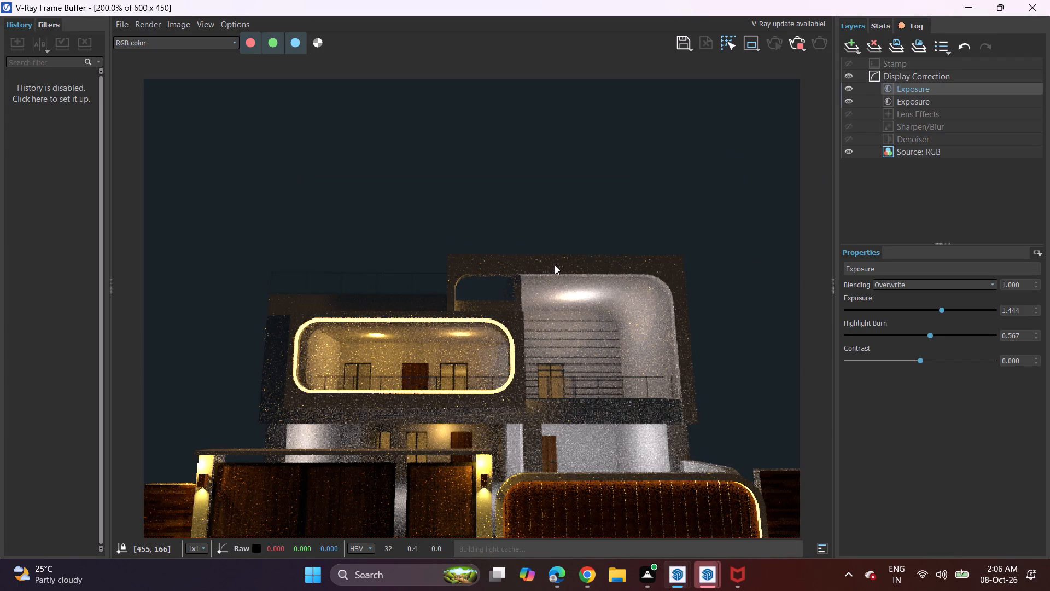
middle_drag(522, 295, 524, 221)
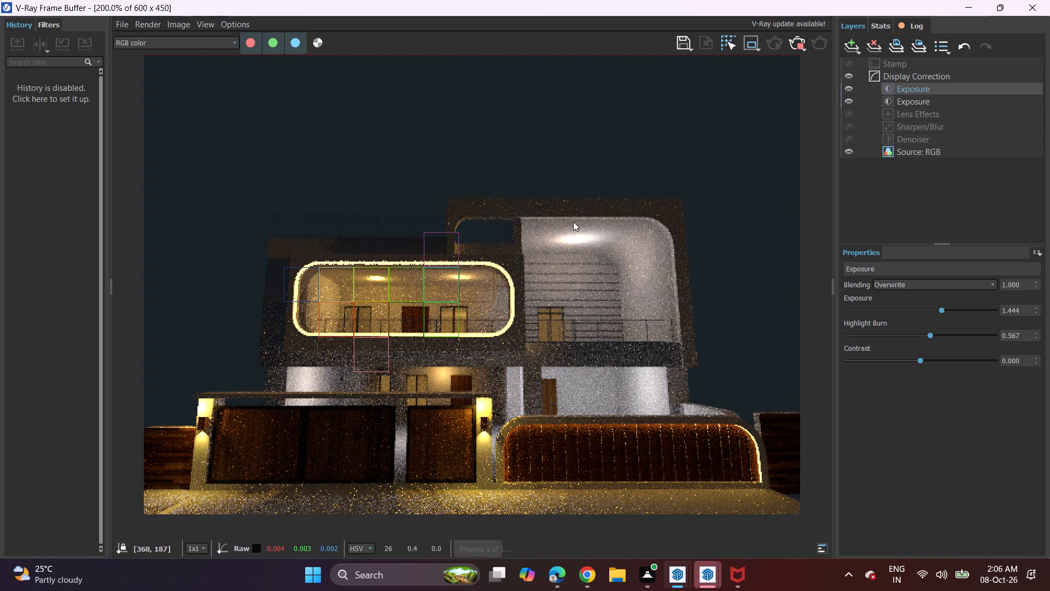
double_click(952, 308)
click(954, 309)
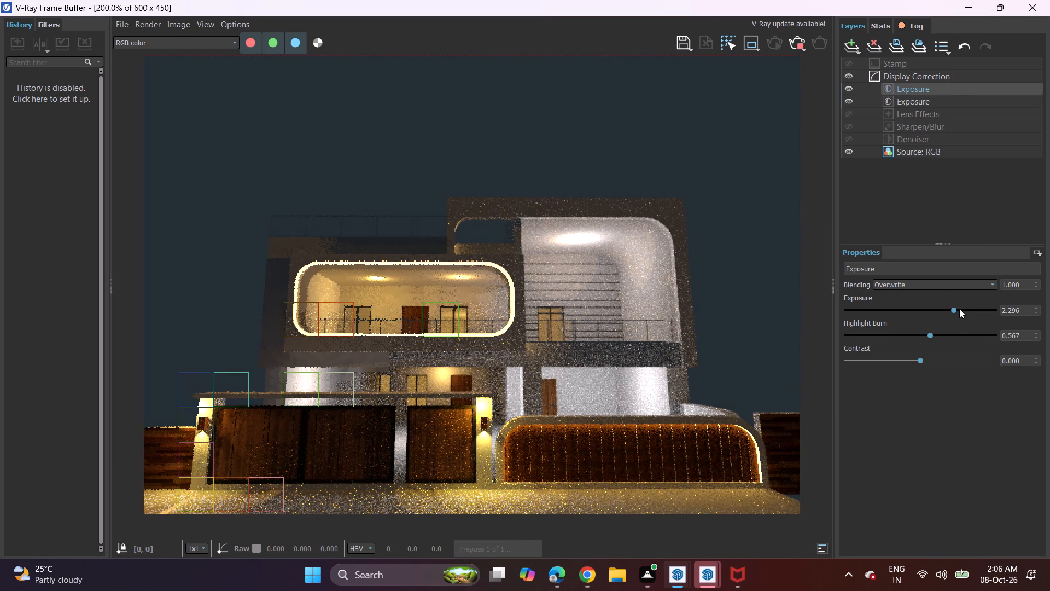
click(1031, 0)
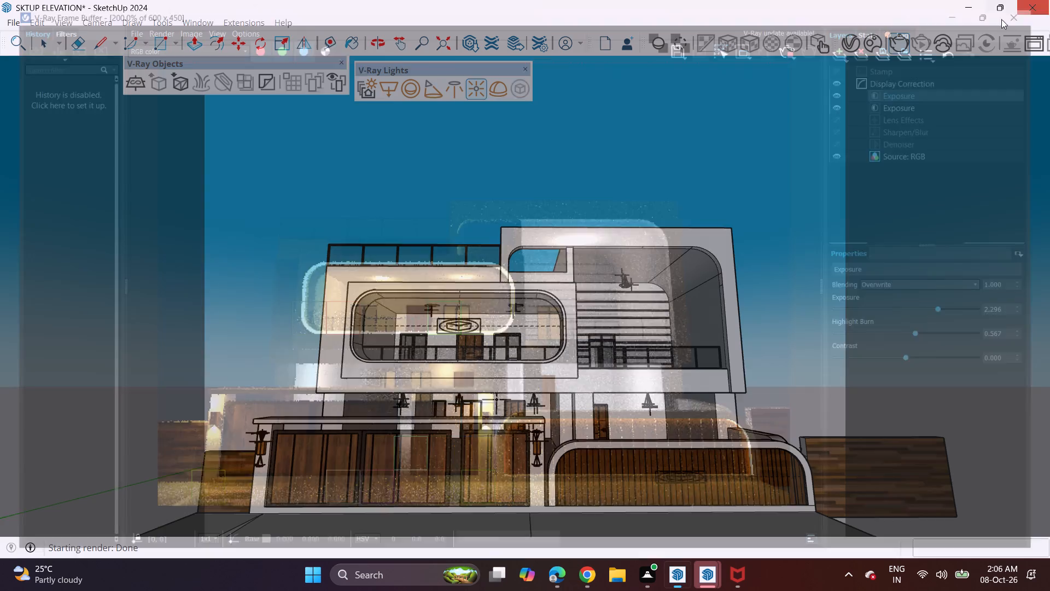
Set Omni Light#24's Color to a warm tan with R 0.757, G 0.638 and B 0.348.
click(845, 47)
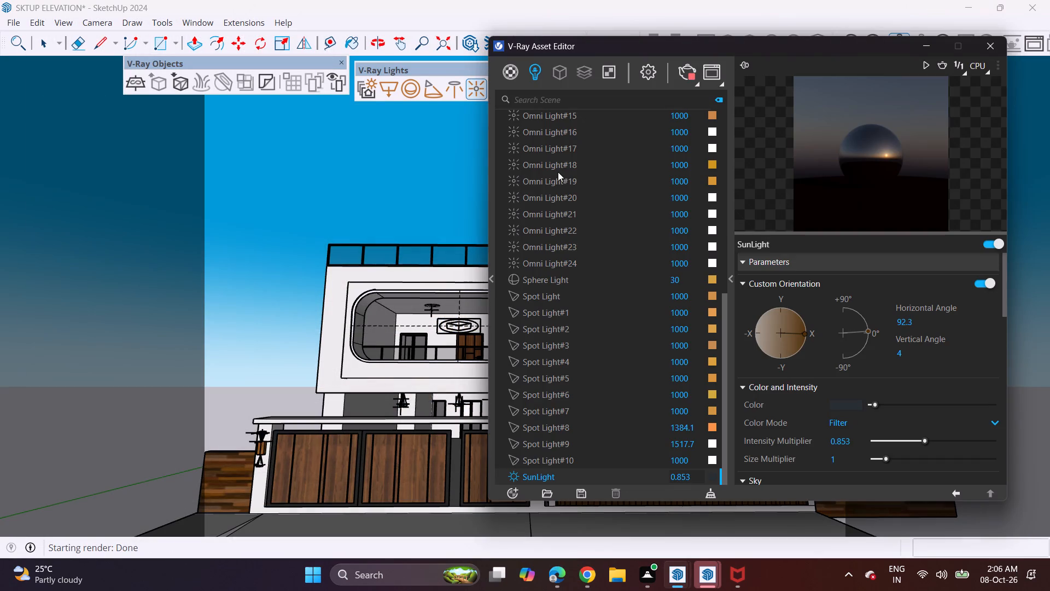
click(714, 260)
click(498, 198)
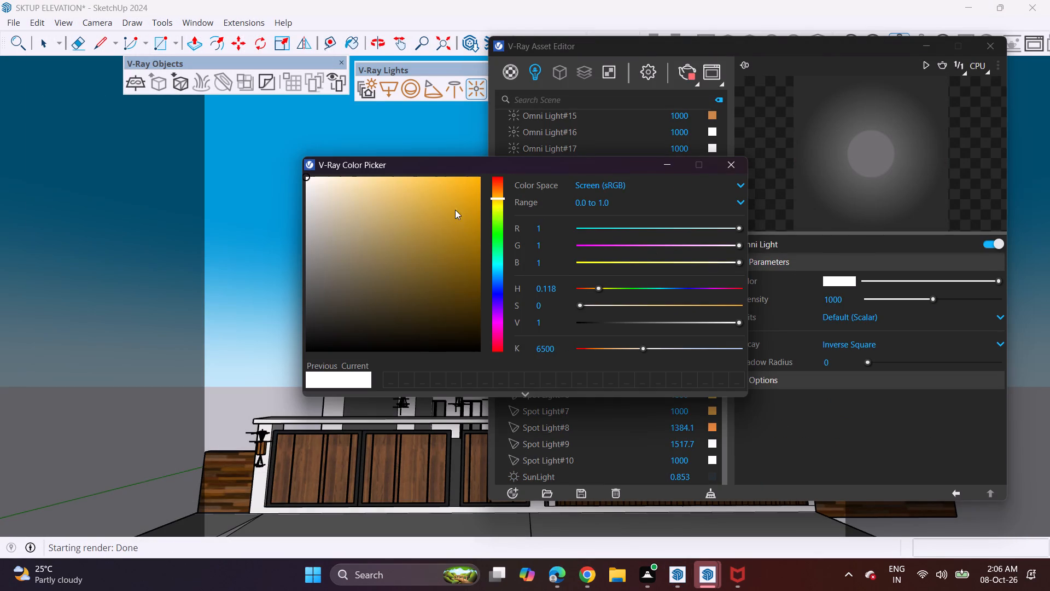
click(400, 219)
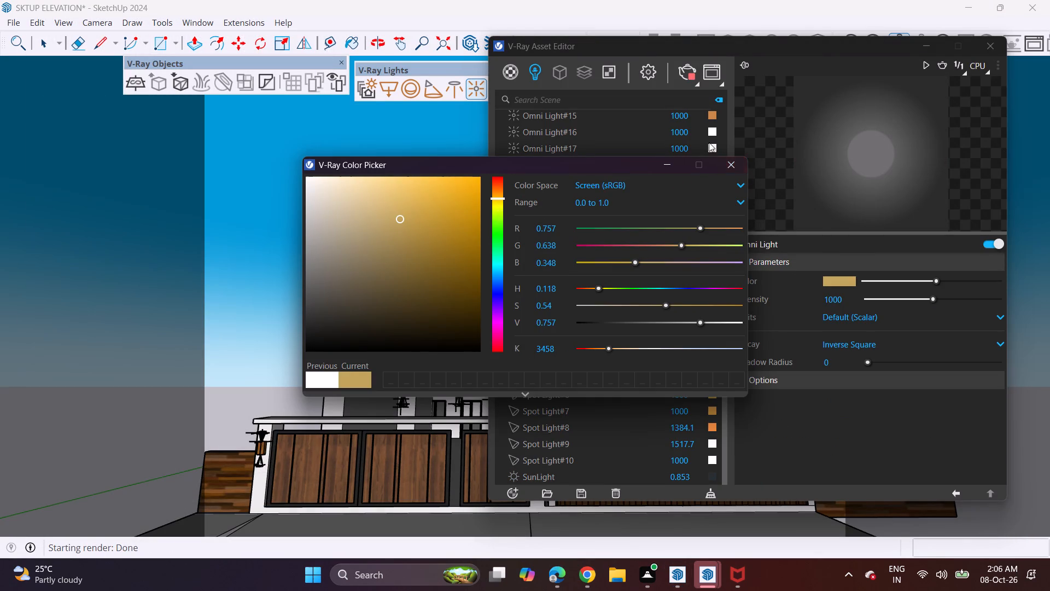
click(730, 161)
Set Omni Light#16's Color to a warm tan with R 0.765, G 0.672 and B 0.385.
click(715, 134)
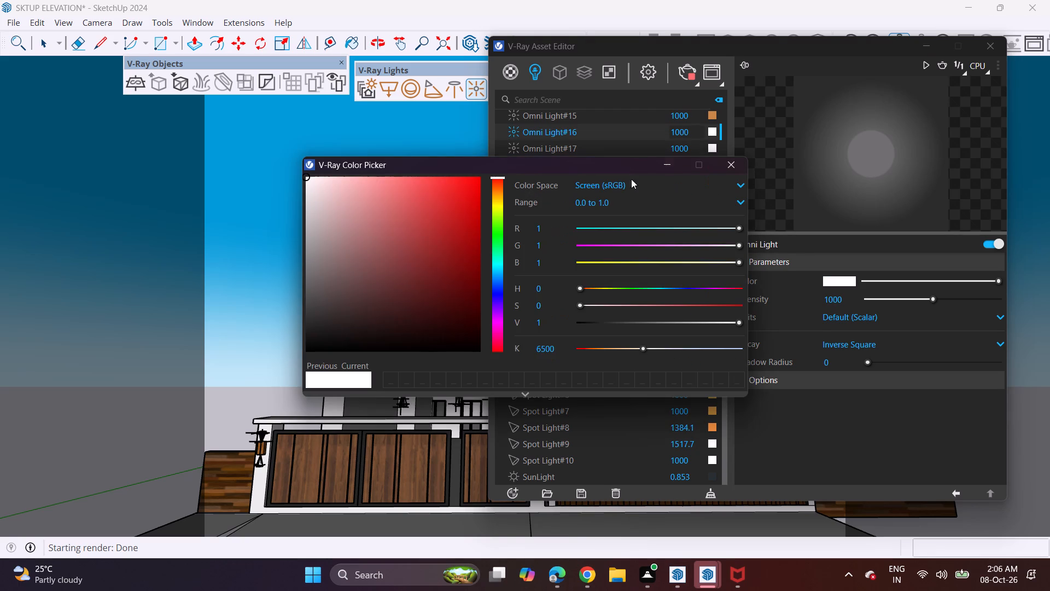
click(495, 199)
click(393, 218)
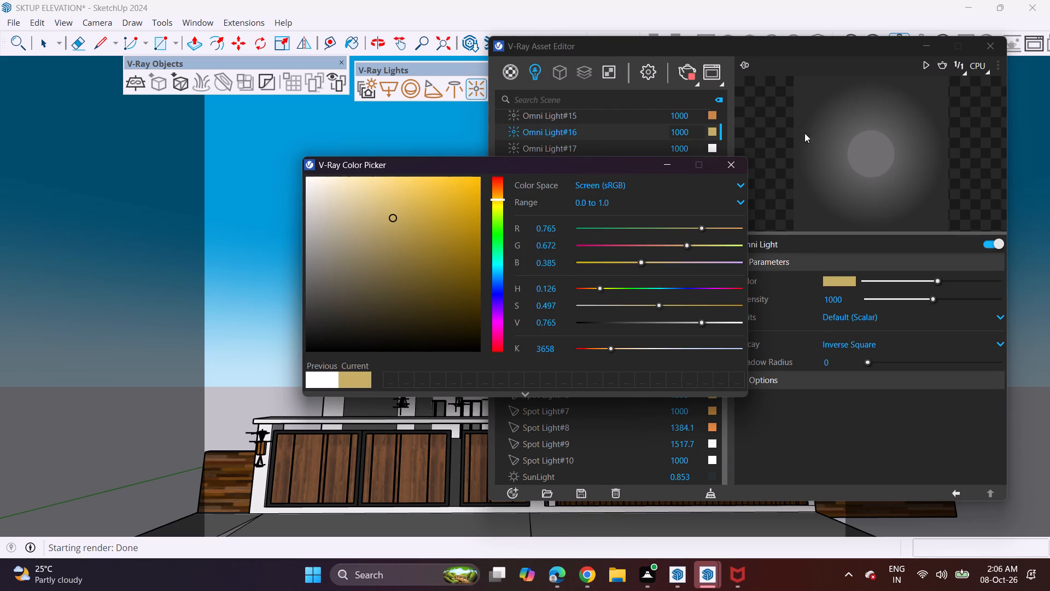
click(725, 165)
Set Omni Light#20's Color to a muted amber with R 0.718, G 0.597 and B 0.336.
click(714, 193)
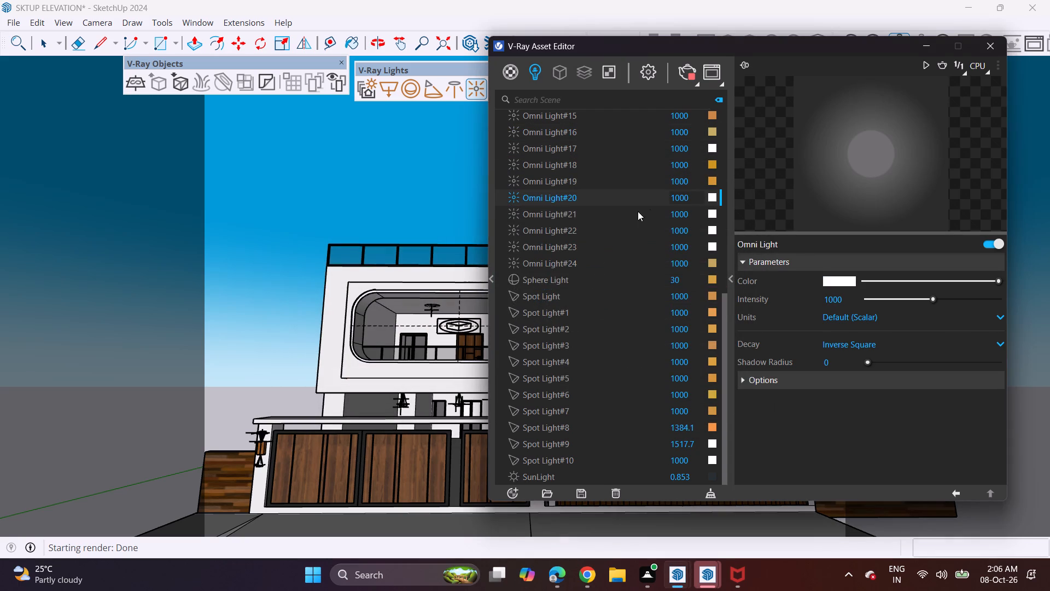
click(714, 200)
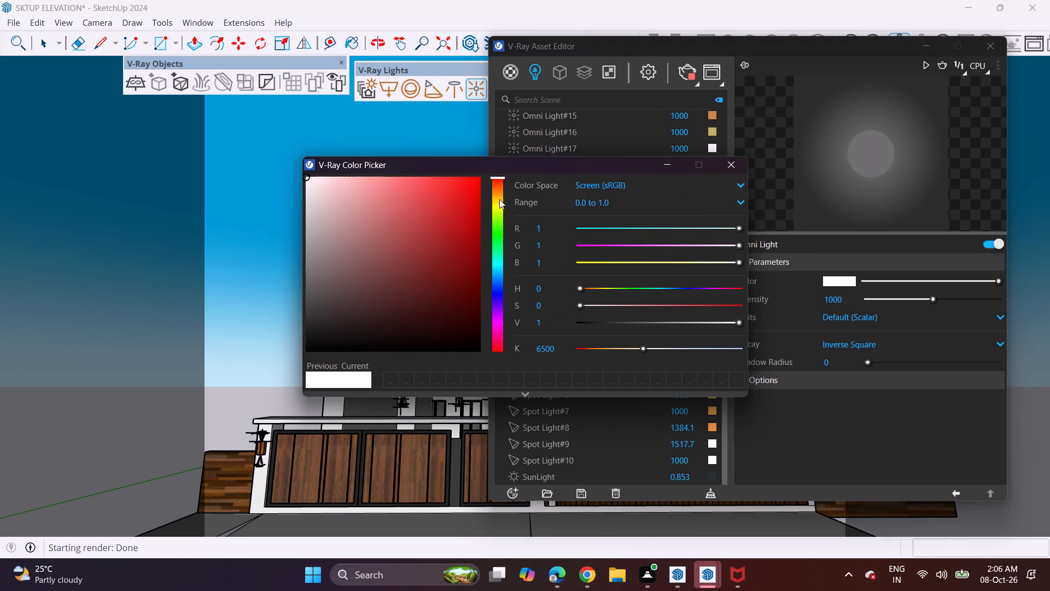
click(502, 204)
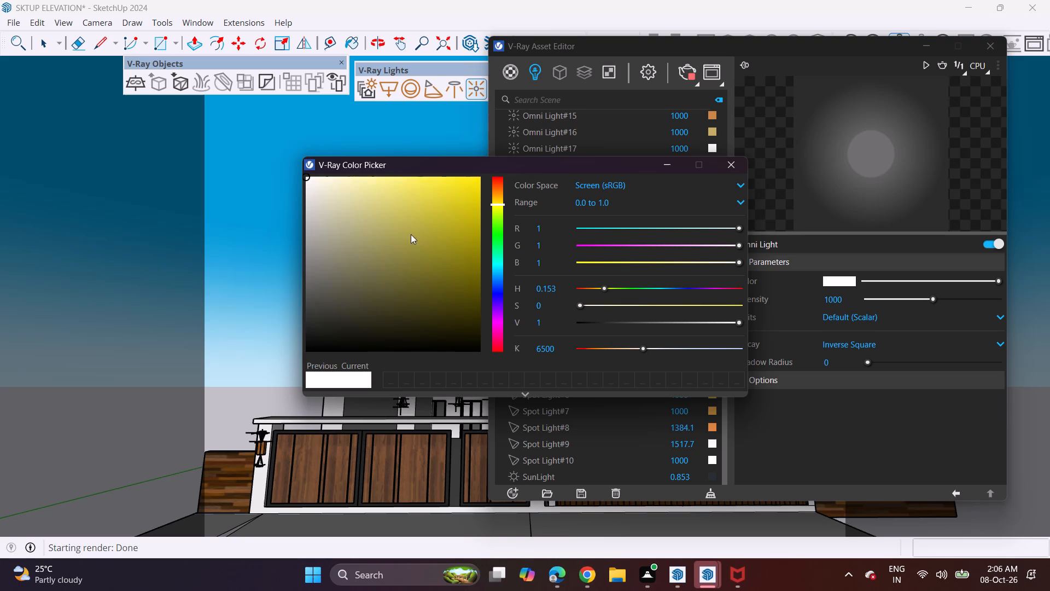
click(396, 228)
click(501, 197)
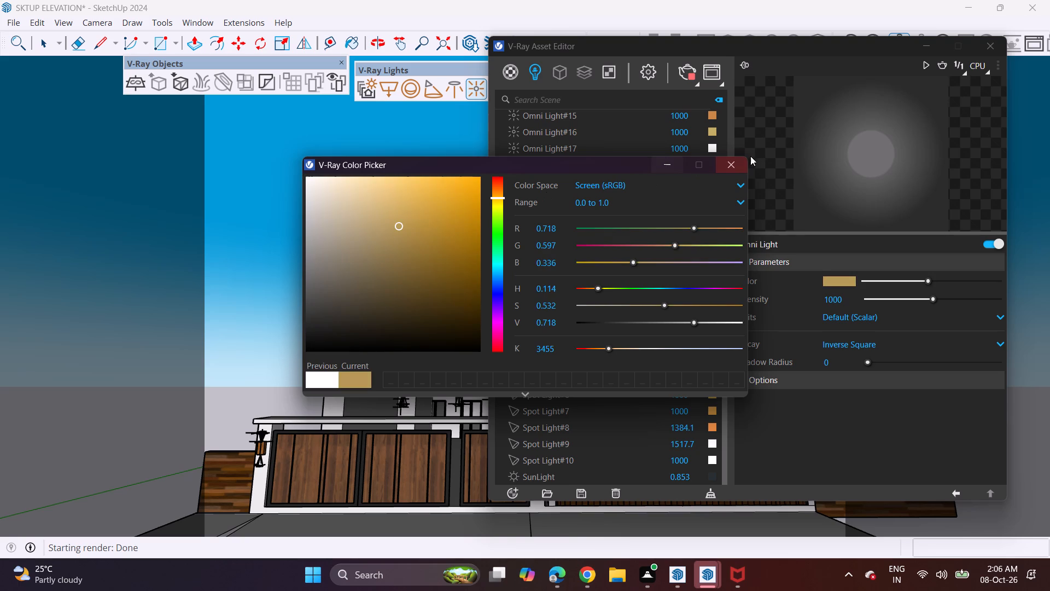
click(728, 168)
Set Omni Light#21's Color to a golden yellow with hue 0.126.
click(714, 216)
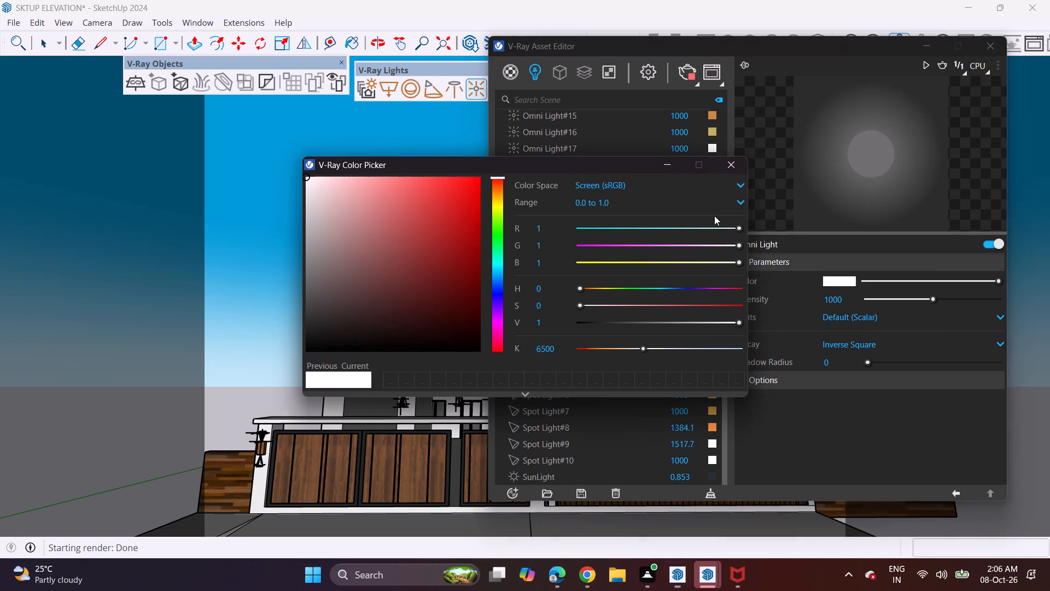
click(503, 202)
click(498, 199)
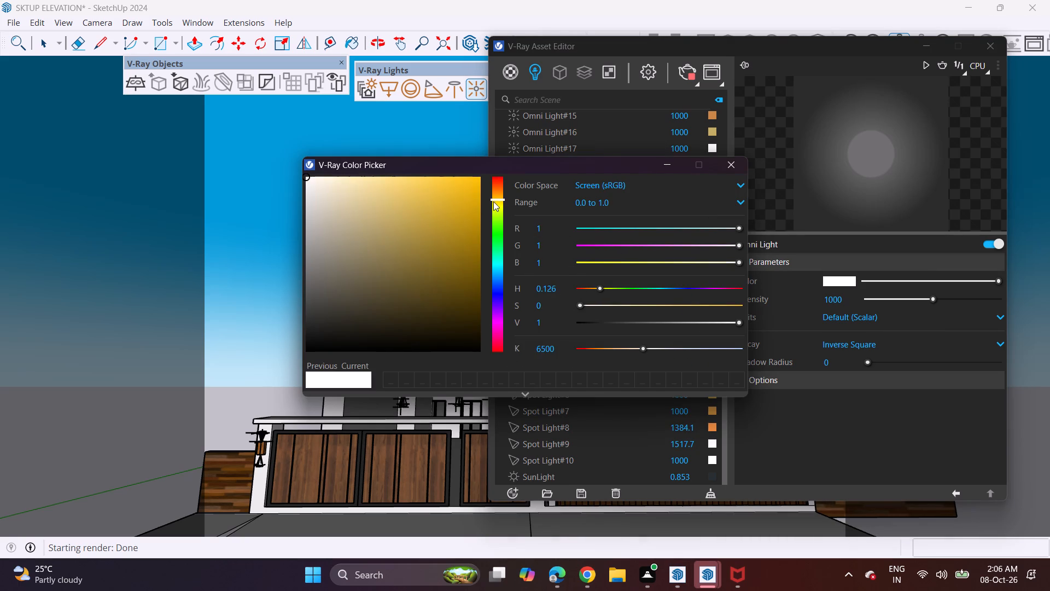
click(446, 204)
click(732, 165)
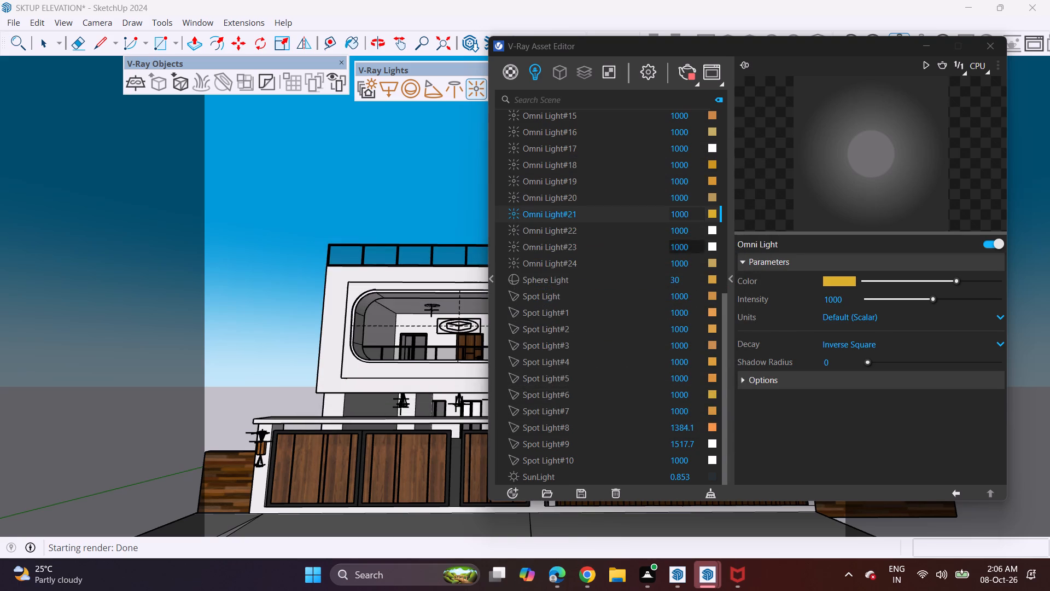
Set Omni Light#22's Color to a warm amber with R 0.769, G 0.59 and B 0.276.
click(710, 230)
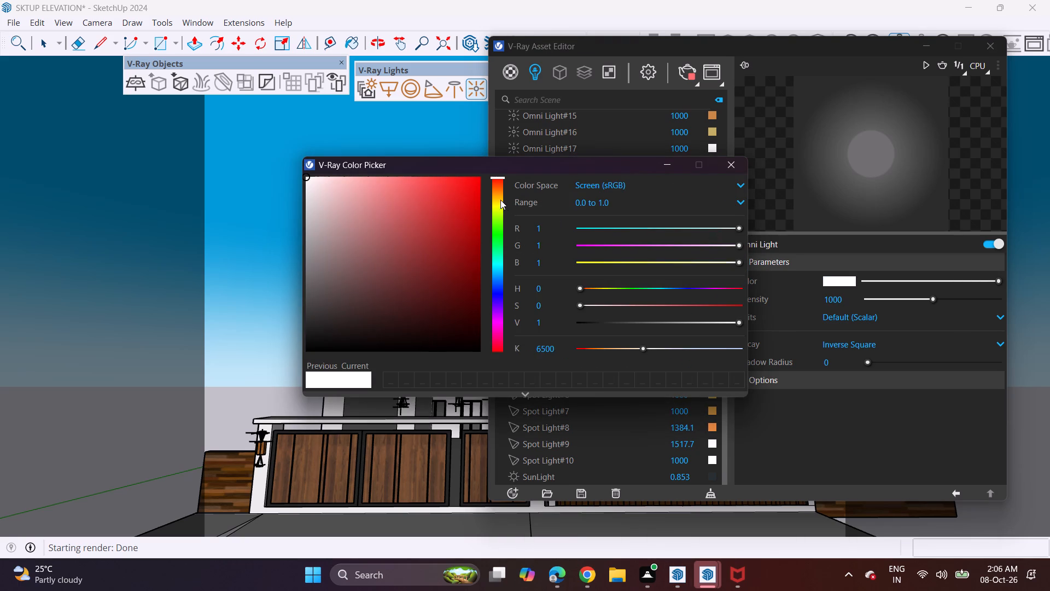
click(500, 206)
double_click(500, 204)
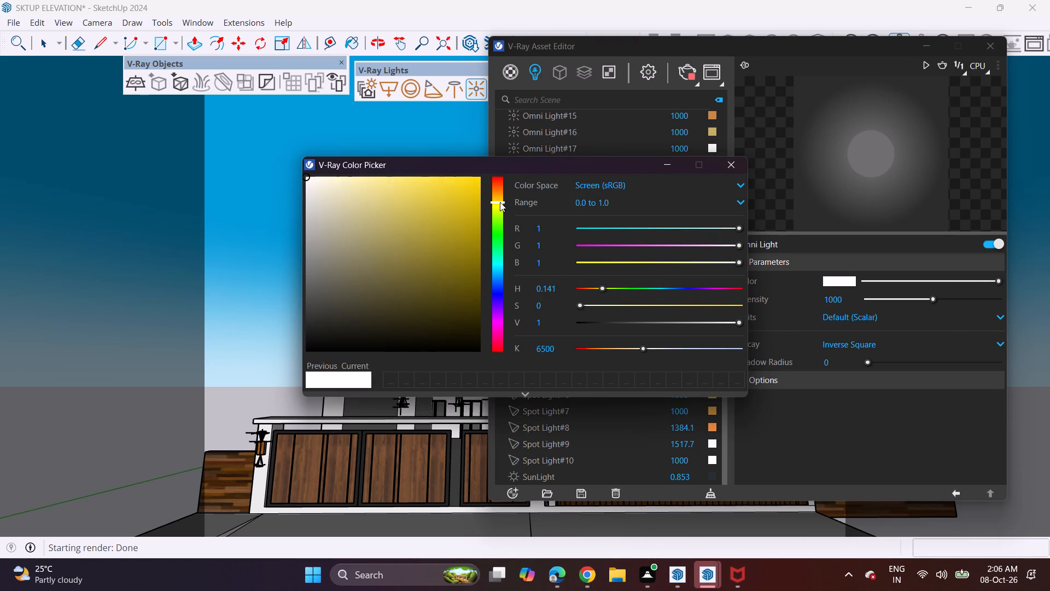
click(500, 196)
click(418, 218)
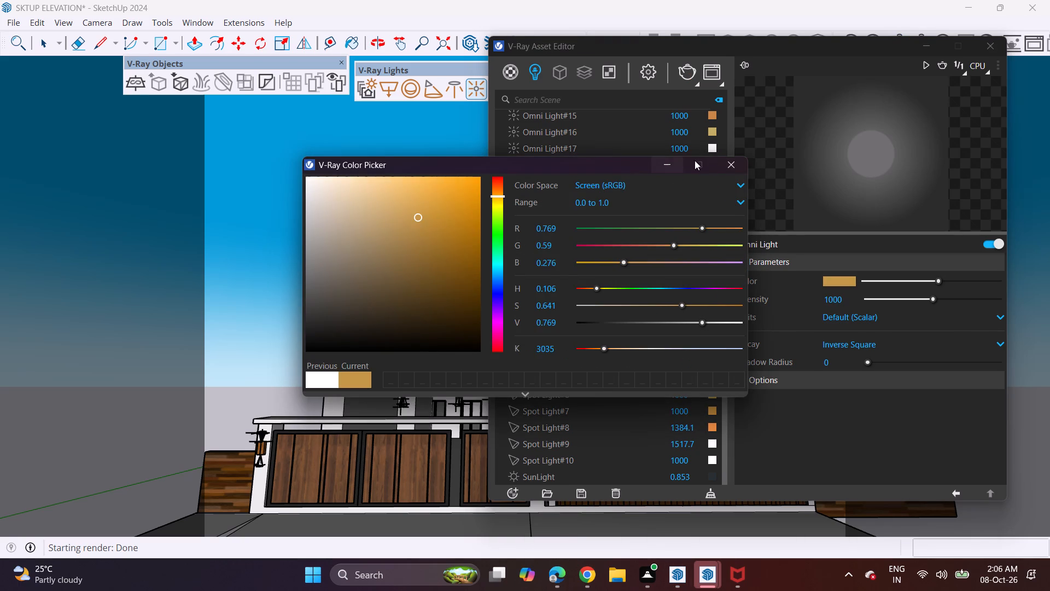
click(725, 162)
Set Omni Light#23's Color to a golden yellow and close the asset editor.
click(713, 247)
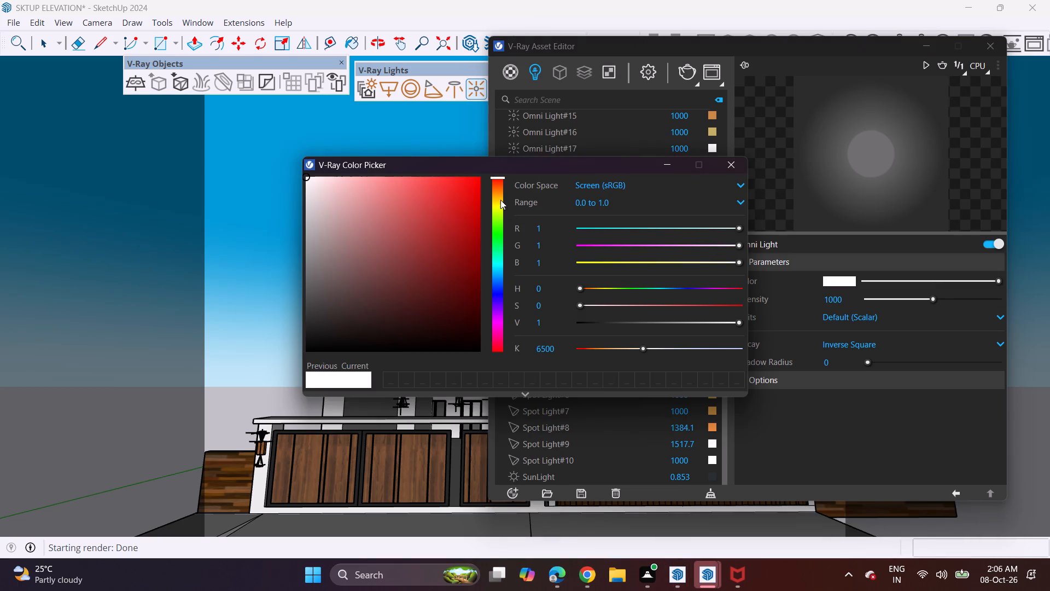
click(500, 198)
click(499, 205)
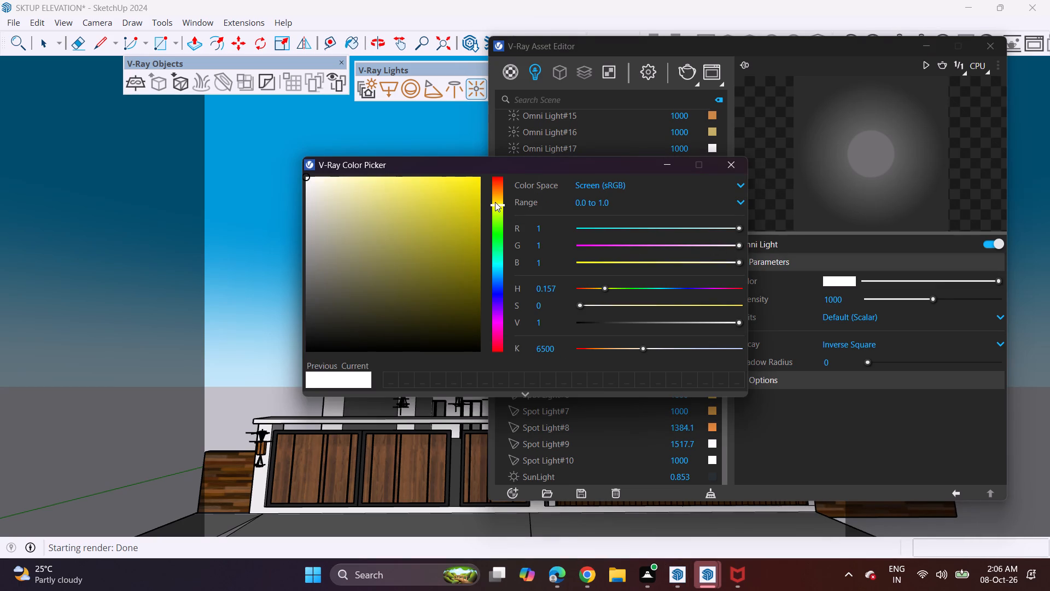
click(495, 202)
click(497, 200)
click(446, 215)
click(736, 161)
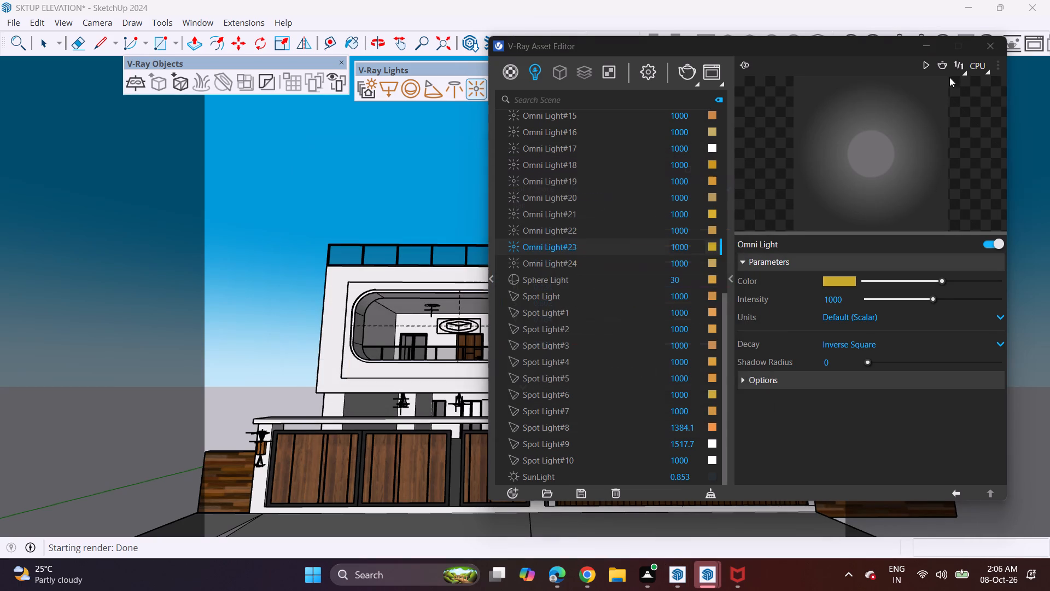
click(987, 47)
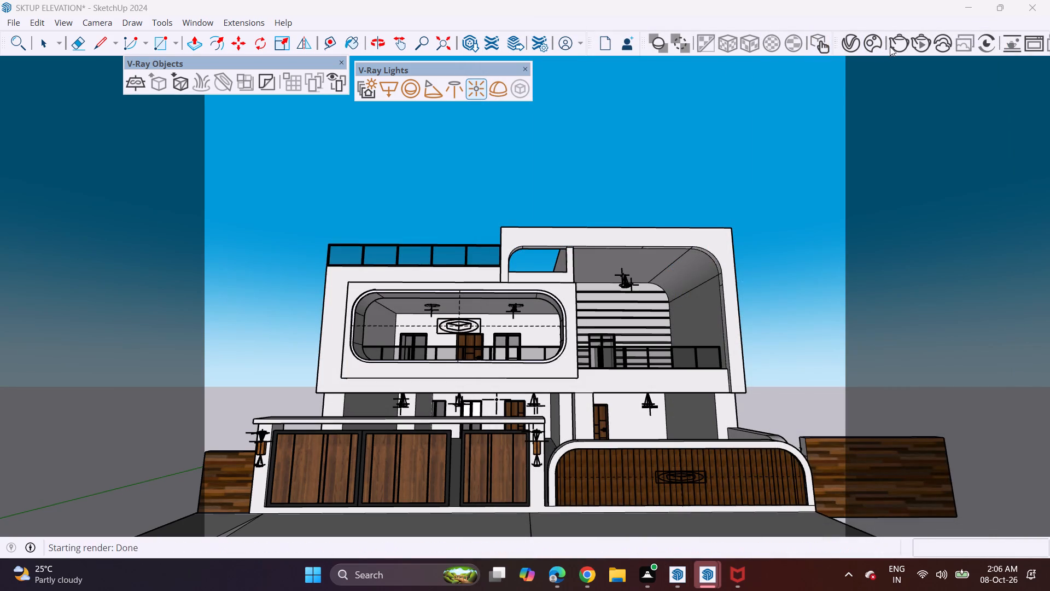
Rerun the test render of the front elevation, set its Exposure layer to 2.741, and close the frame buffer.
double_click(900, 42)
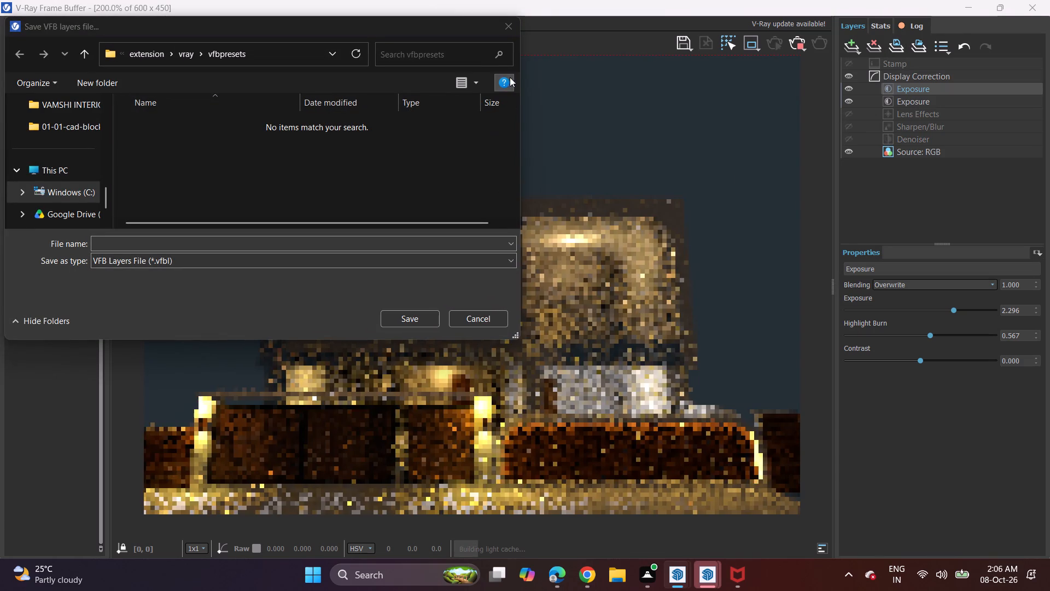
click(511, 28)
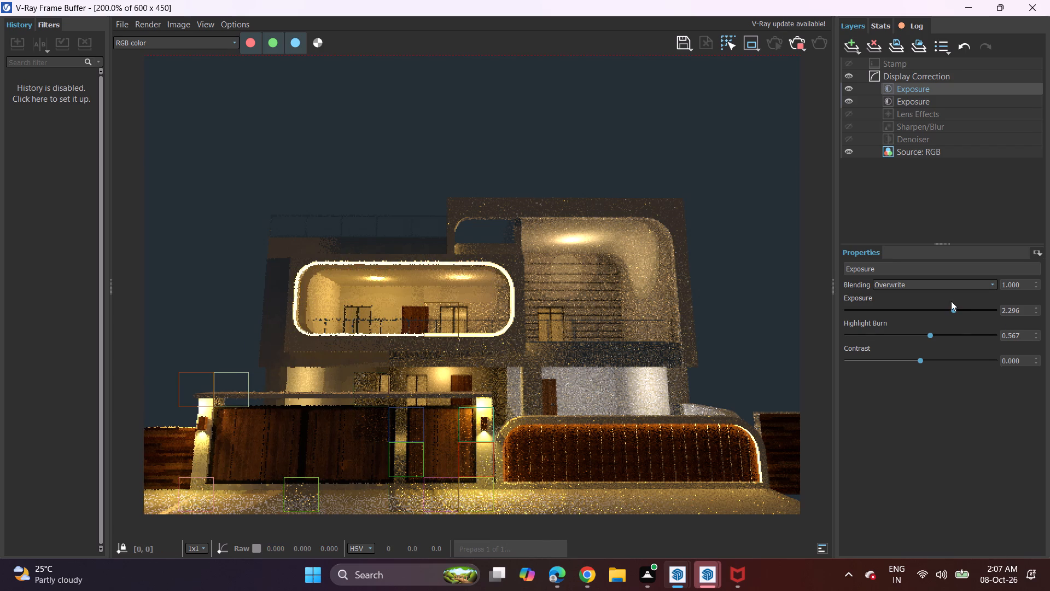
click(971, 311)
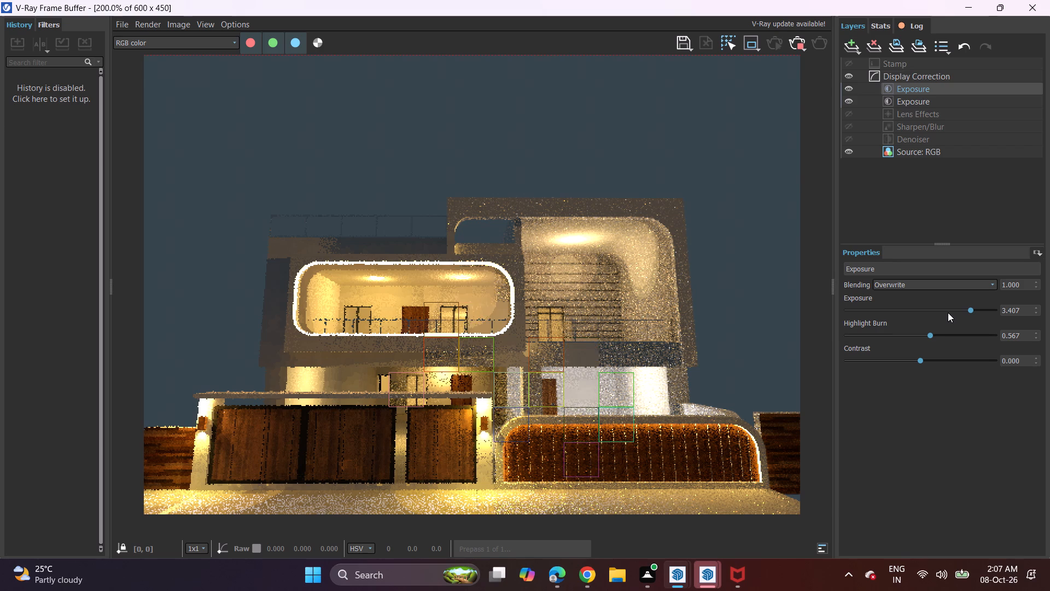
click(948, 312)
click(953, 310)
click(961, 310)
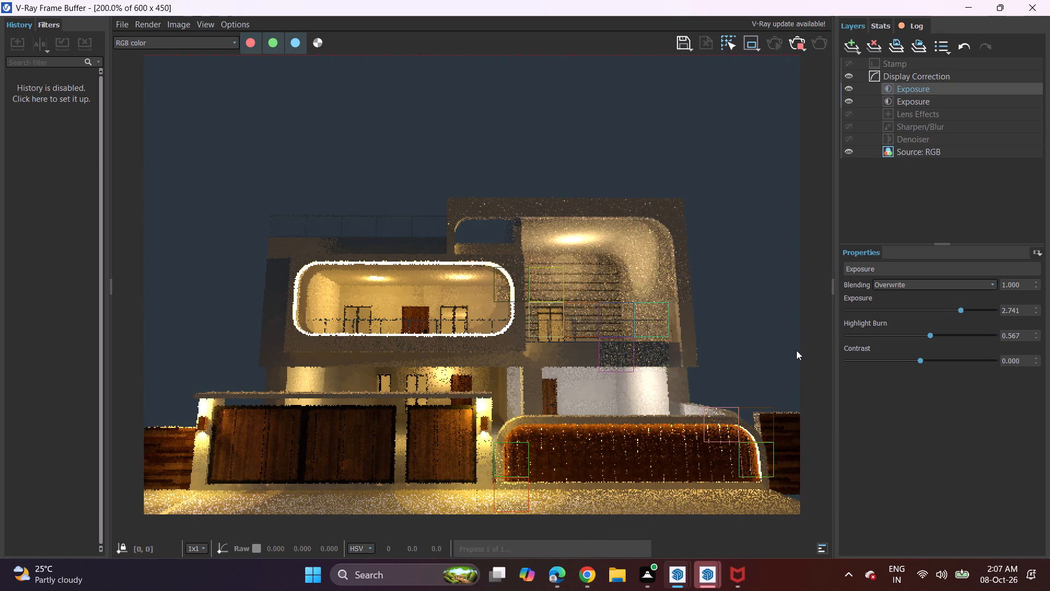
middle_drag(548, 375, 544, 346)
middle_drag(463, 388, 474, 360)
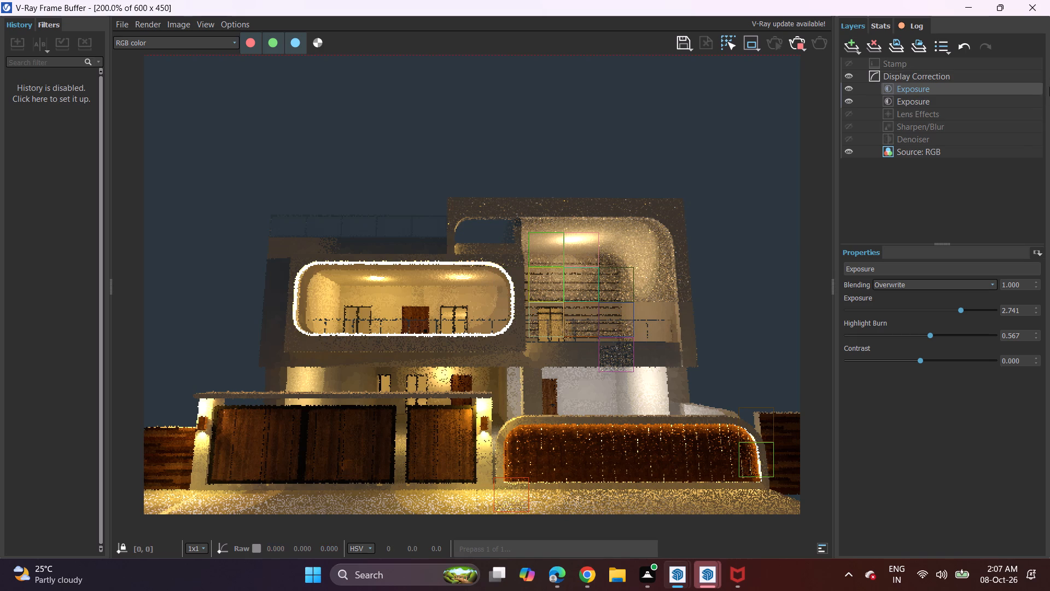
click(1034, 4)
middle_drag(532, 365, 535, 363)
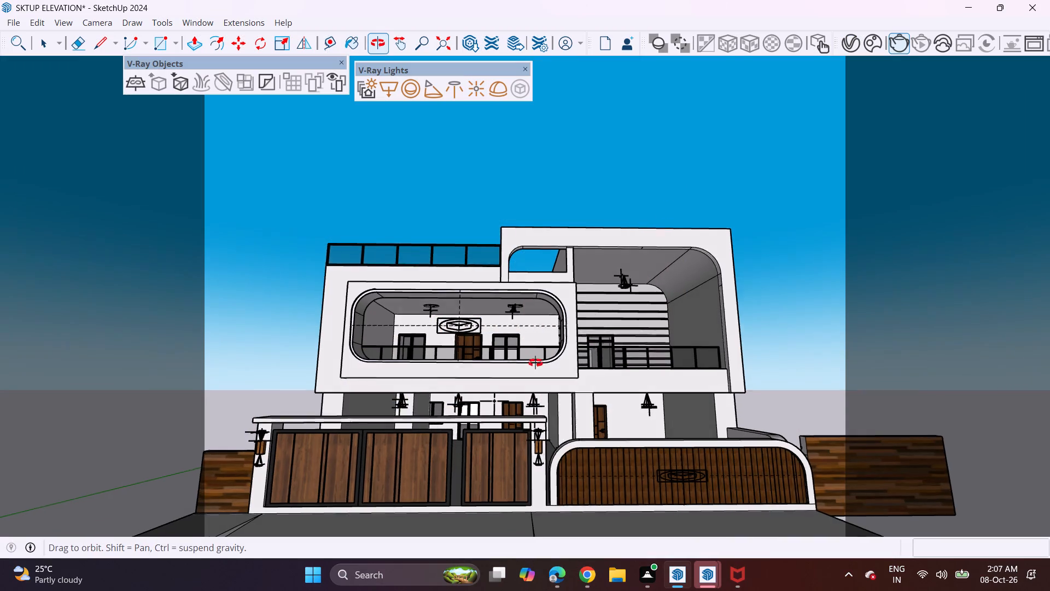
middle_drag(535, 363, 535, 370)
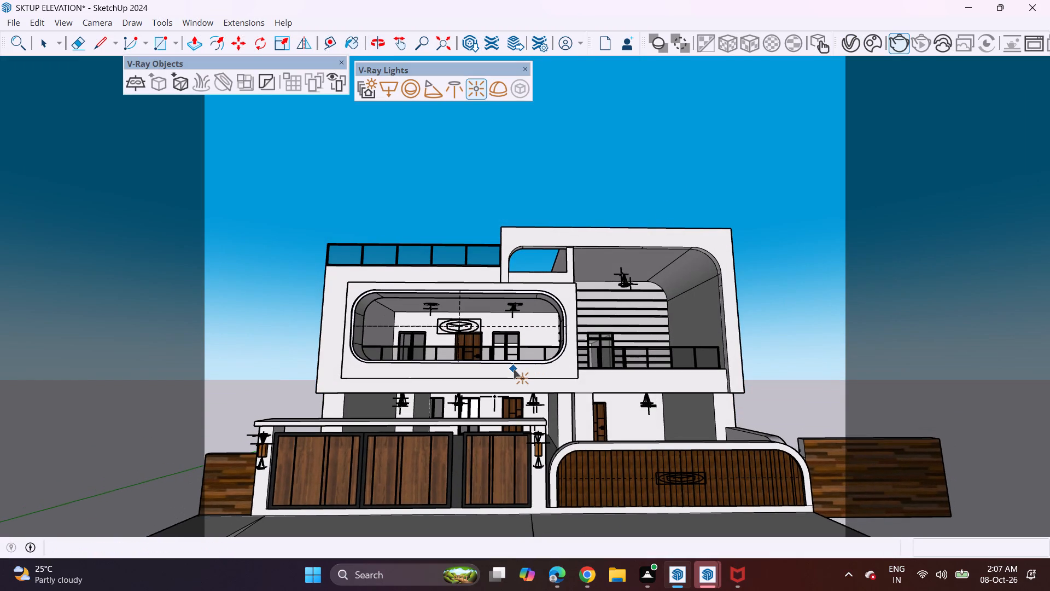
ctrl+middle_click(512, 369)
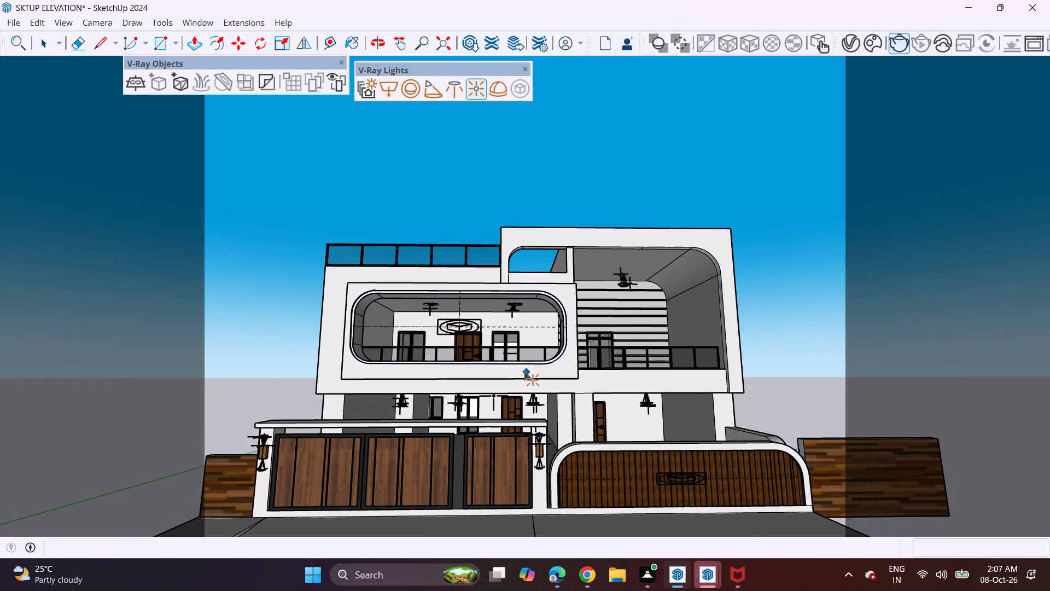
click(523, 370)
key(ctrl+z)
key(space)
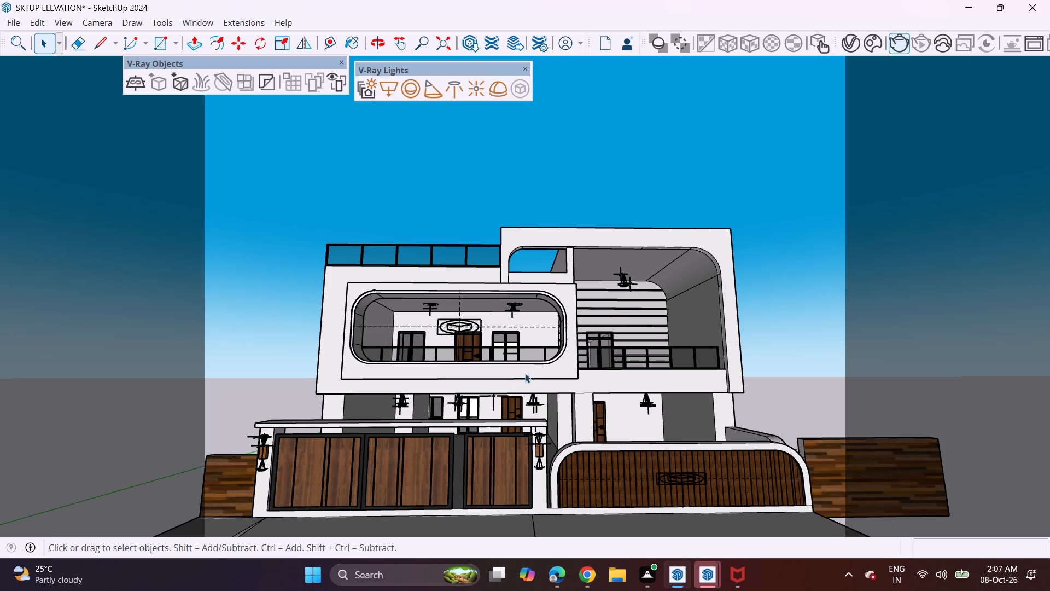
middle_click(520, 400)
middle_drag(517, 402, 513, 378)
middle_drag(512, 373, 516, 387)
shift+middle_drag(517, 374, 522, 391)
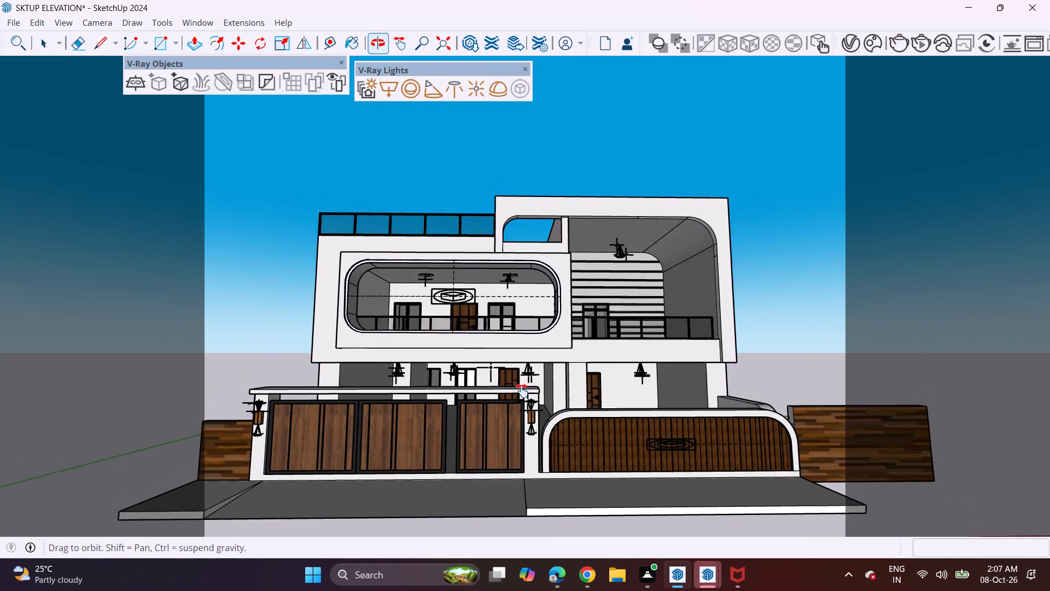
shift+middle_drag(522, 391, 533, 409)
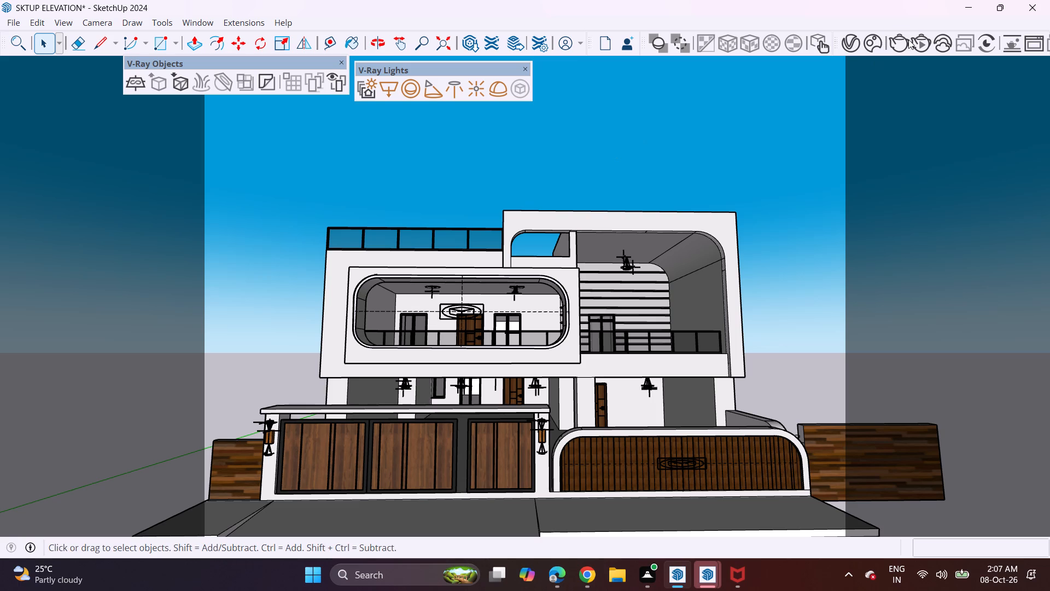
Darken Omni Light#23's golden Color and lower its Intensity to 448.9.
click(845, 36)
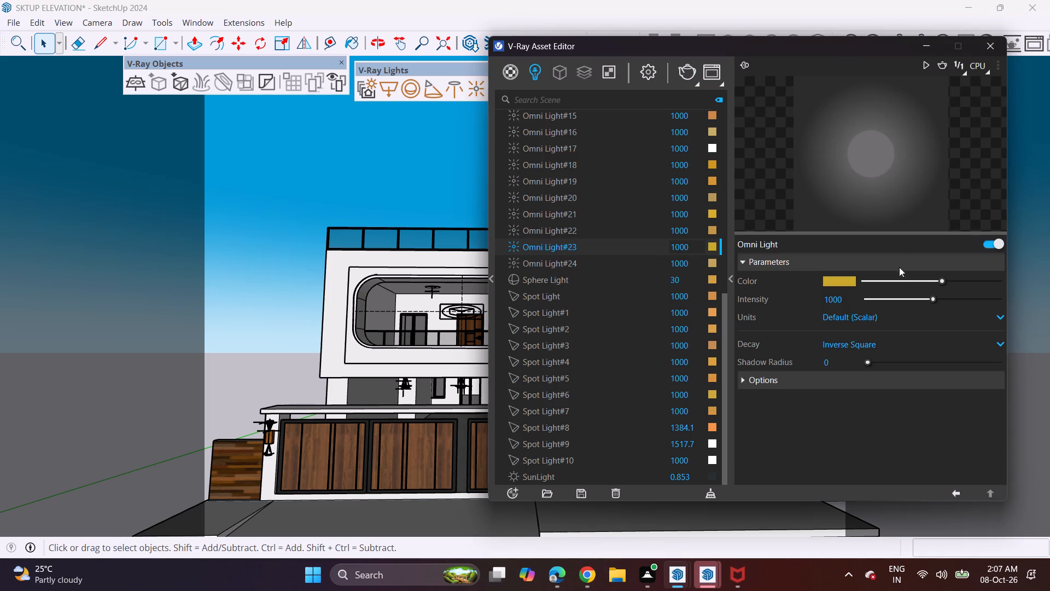
click(896, 280)
click(897, 297)
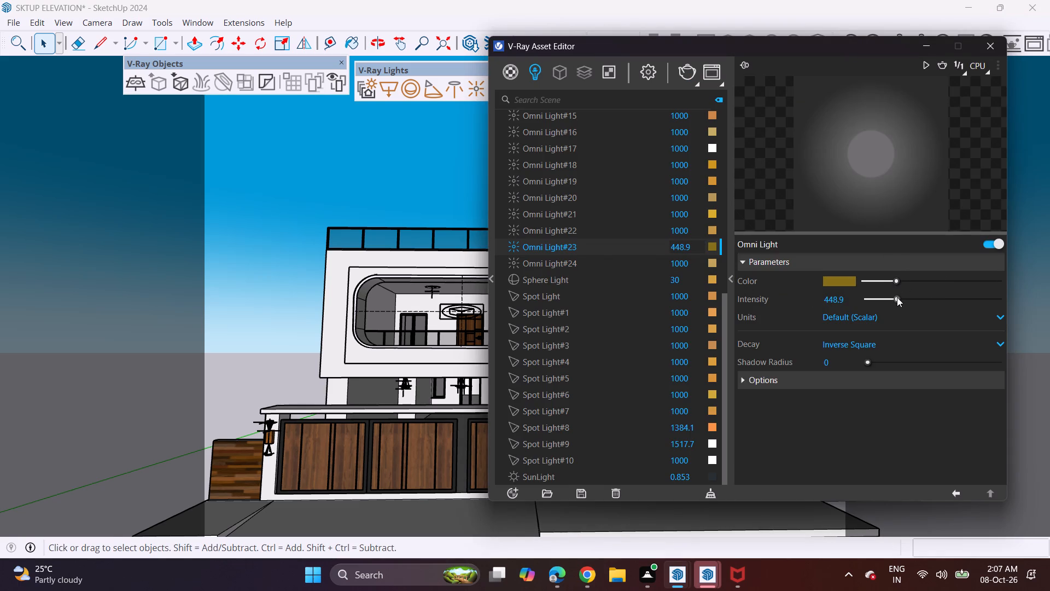
Lower Omni Light#24's Intensity to 432.2 and darken its tan Color.
click(715, 261)
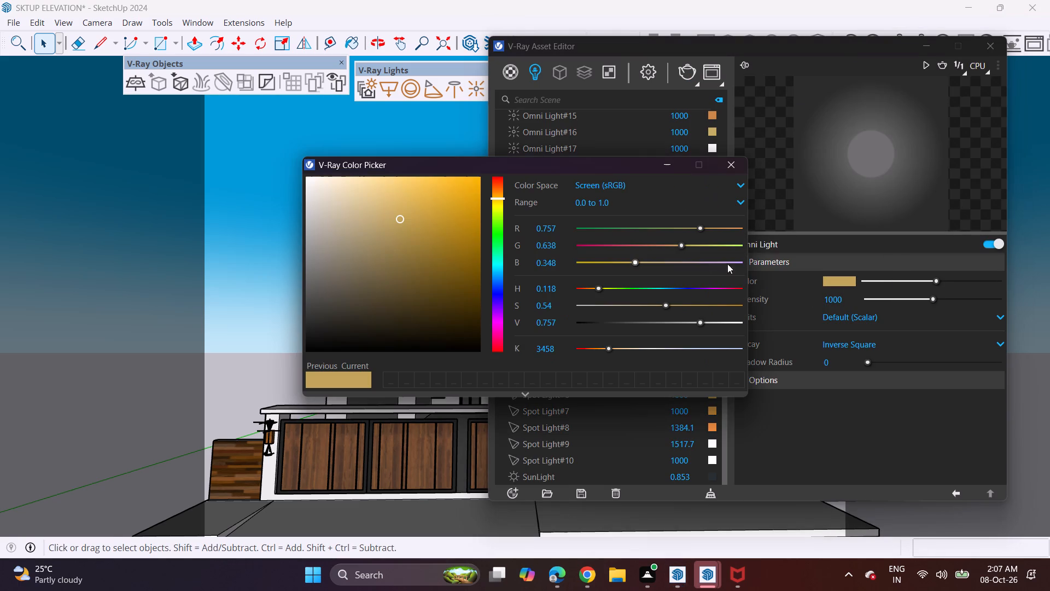
click(896, 298)
click(895, 277)
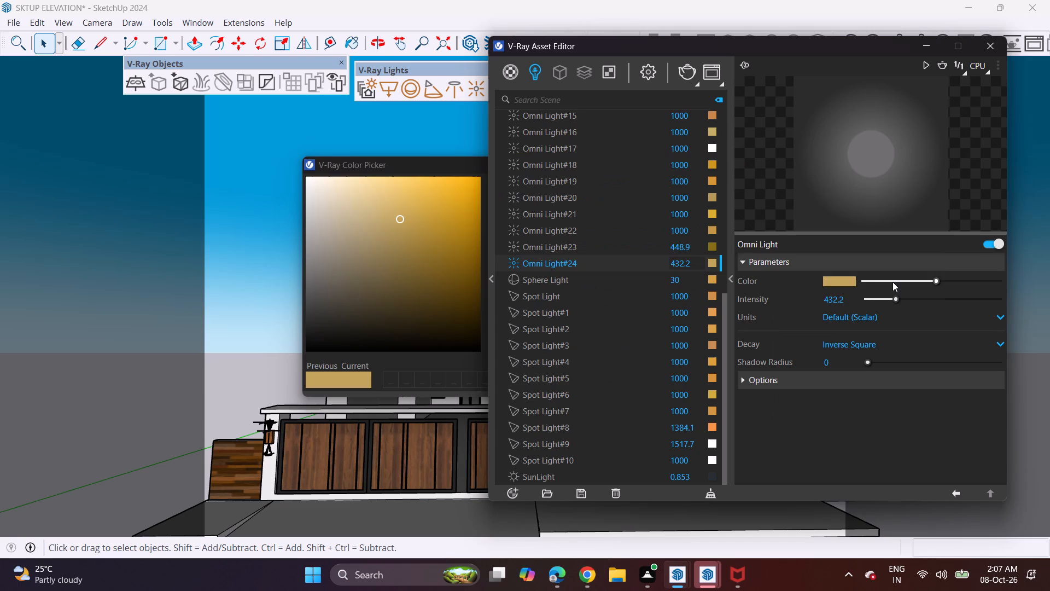
Darken Omni Light#24's tan Color.
click(892, 280)
Darken Omni Light#21's golden Color and lower its Intensity to 490.6.
double_click(714, 215)
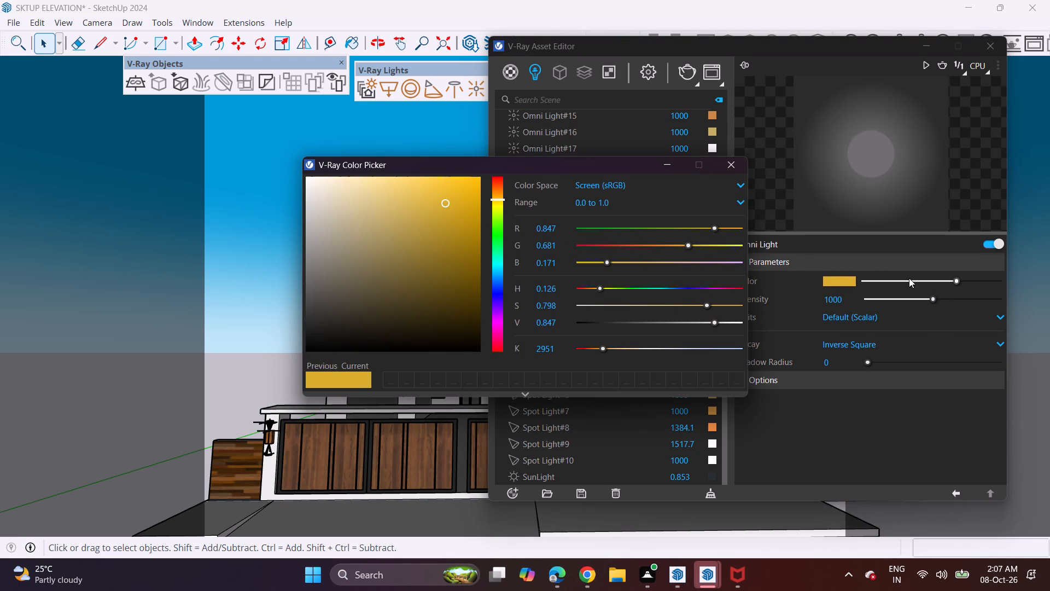
click(897, 280)
click(900, 296)
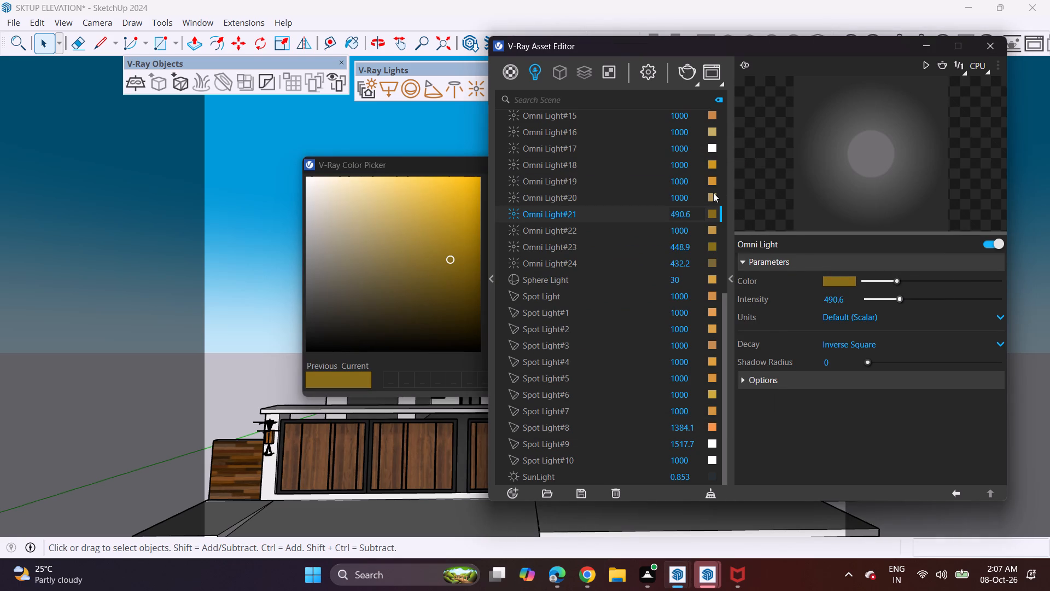
Darken Omni Light#18's golden-orange Color and lower its Intensity to 499.
click(711, 166)
click(897, 280)
click(900, 297)
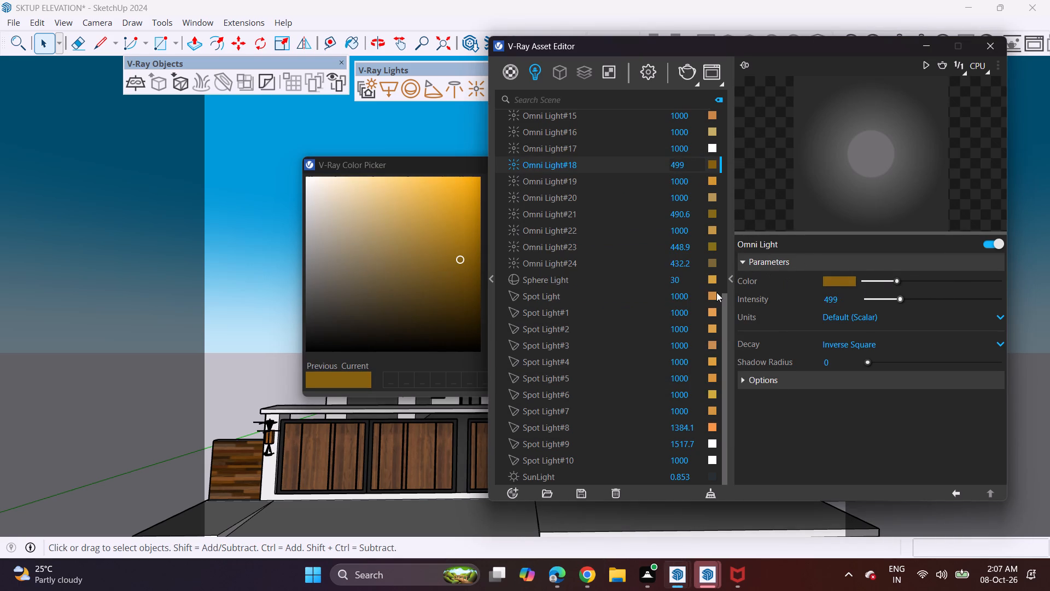
Lower the first Spot Light's Intensity to 448.9 and darken its orange Color.
click(716, 292)
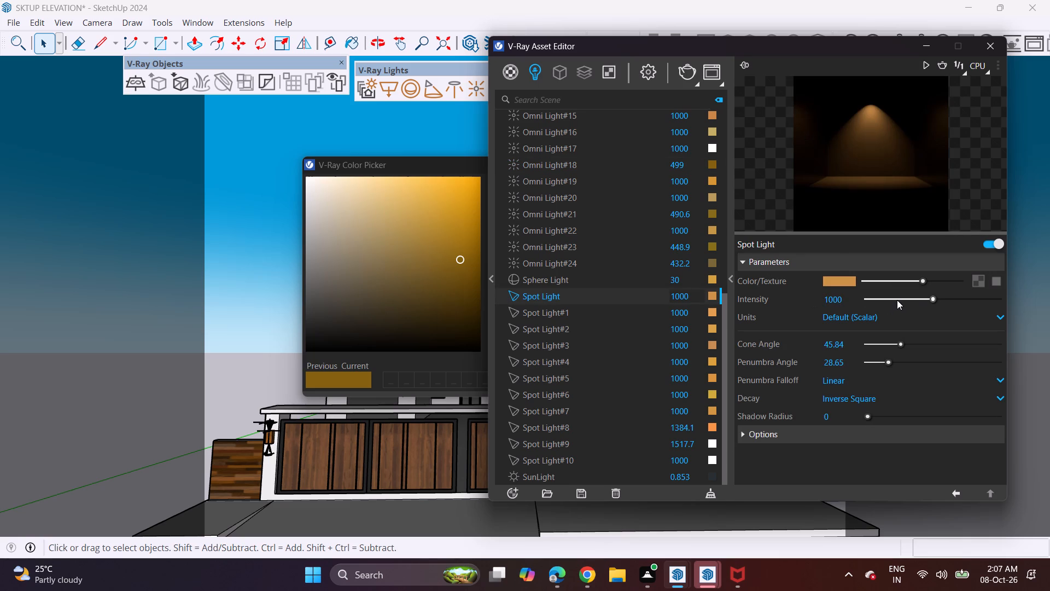
click(897, 300)
click(899, 282)
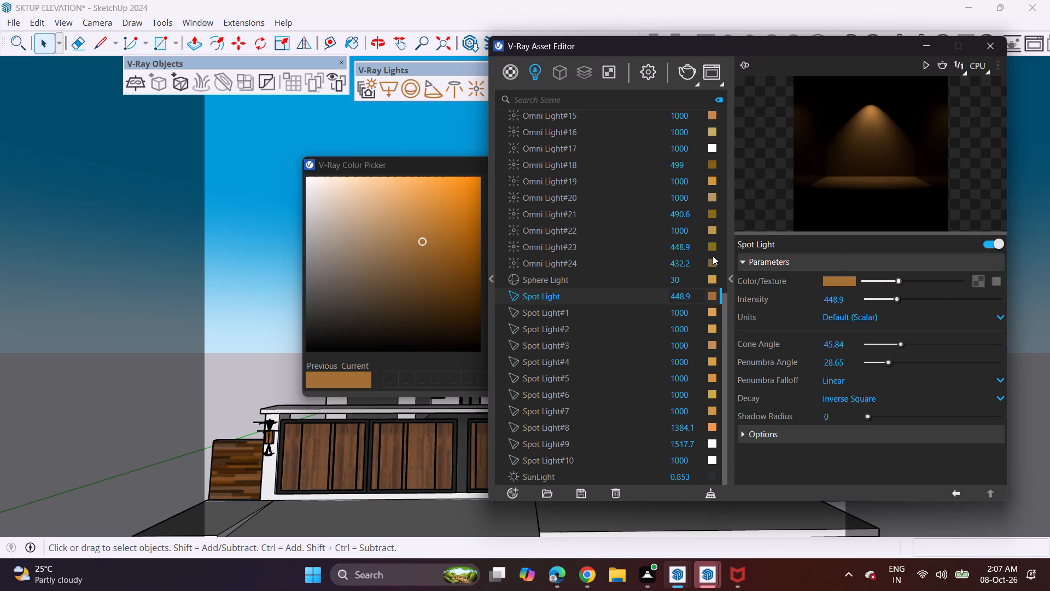
click(715, 251)
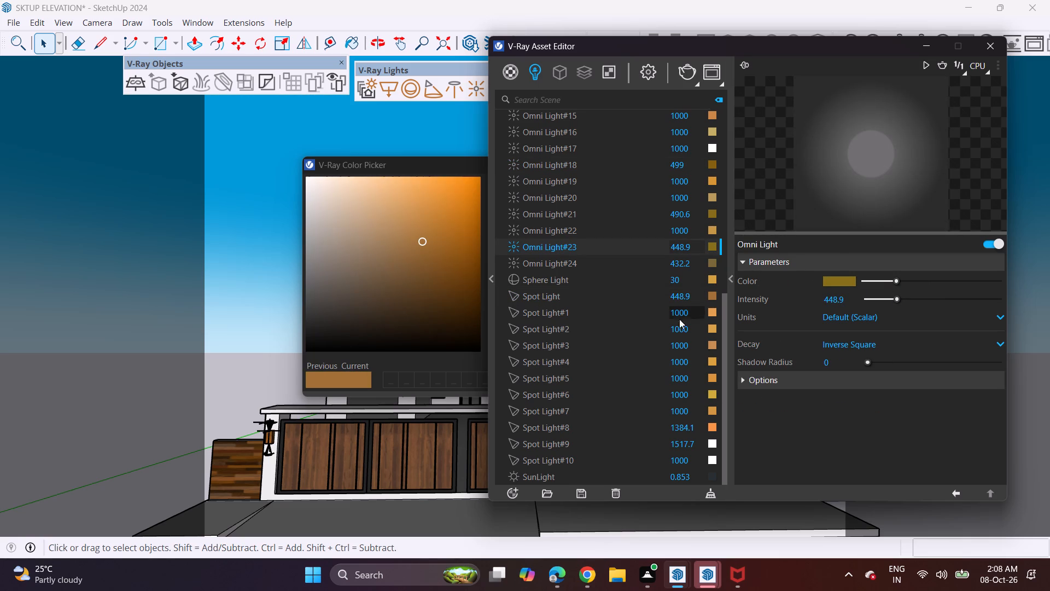
Darken Omni Light#13's orange-tan Color and lower its Intensity to 490.6.
scroll(652, 207, up, 2)
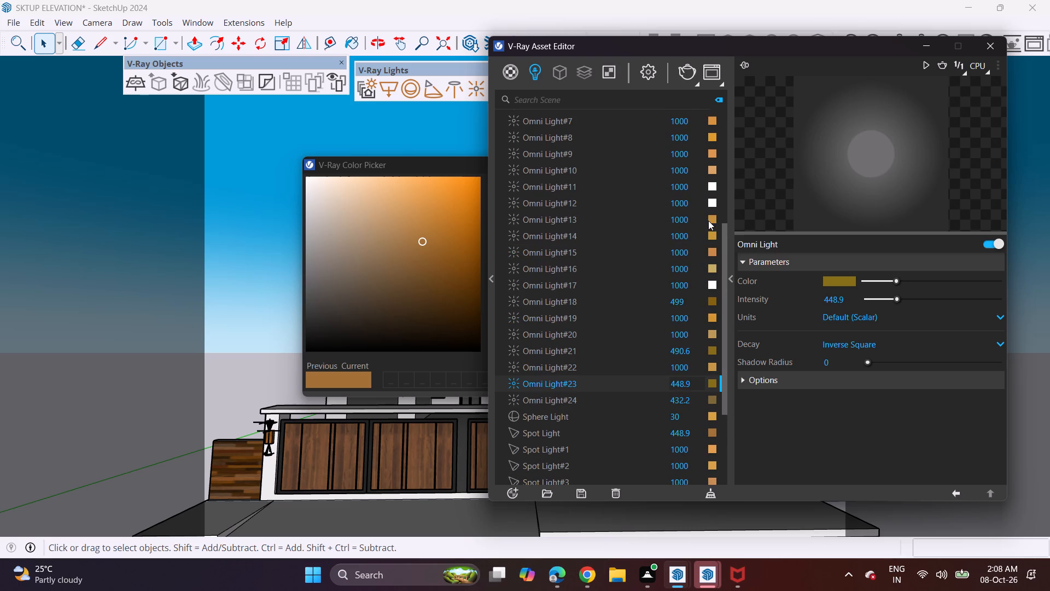
click(708, 221)
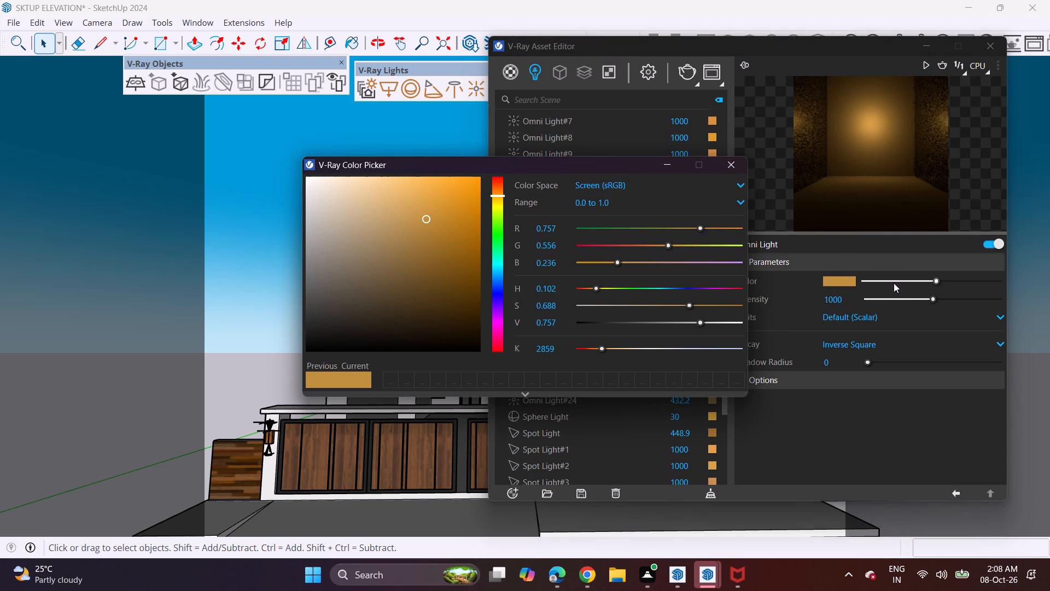
click(894, 283)
click(897, 293)
click(900, 299)
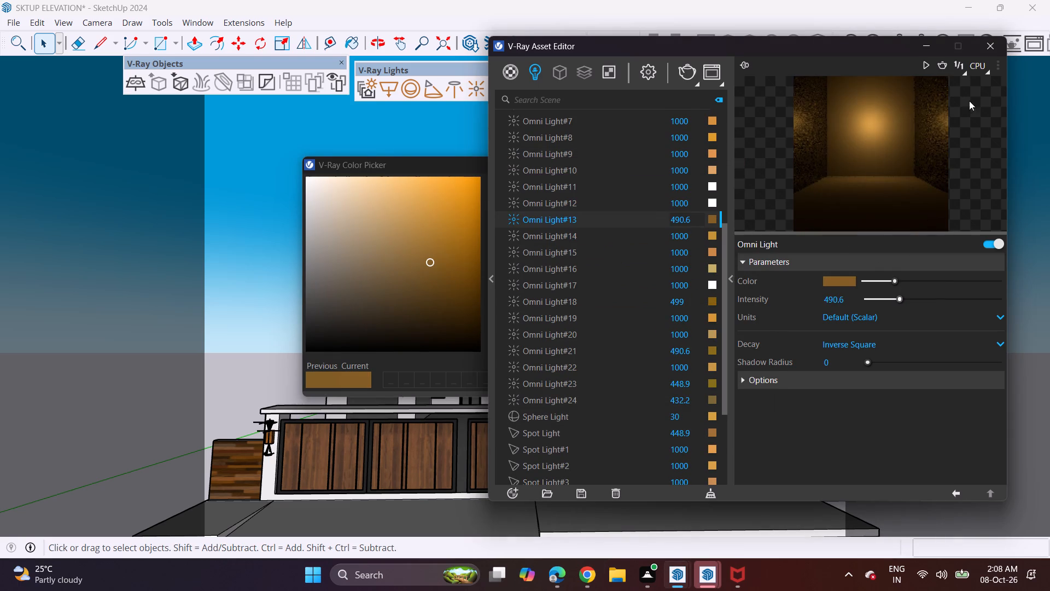
Rerun the test render of the front elevation and set its Exposure layer's Highlight Burn to 0.667.
click(988, 45)
double_click(903, 43)
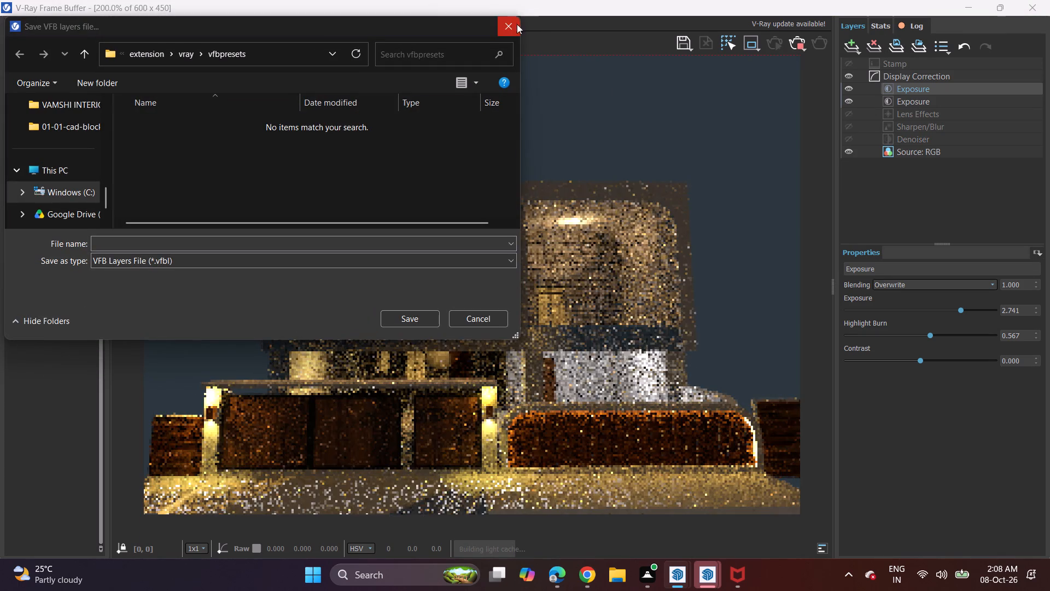
click(509, 32)
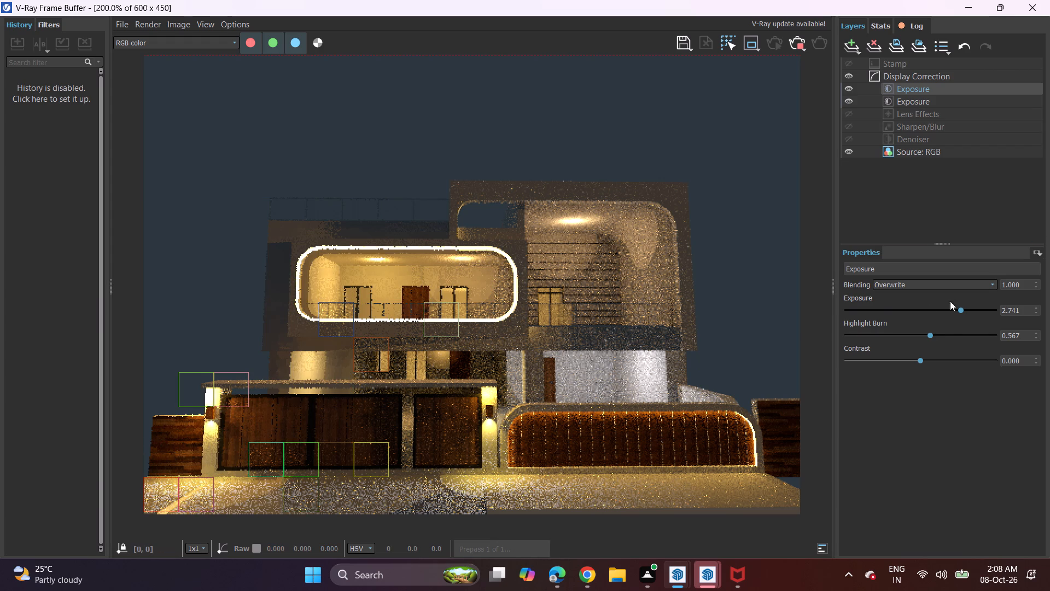
double_click(938, 332)
click(945, 337)
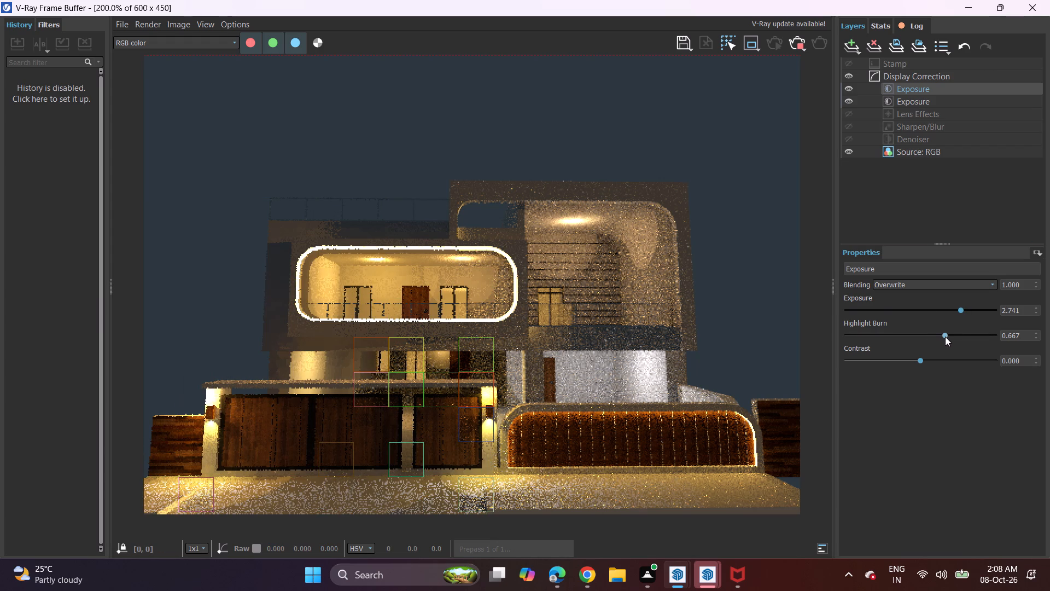
Compare brighter and darker exposures on the render, set the Exposure layer to 3.185, and close the frame buffer.
click(975, 309)
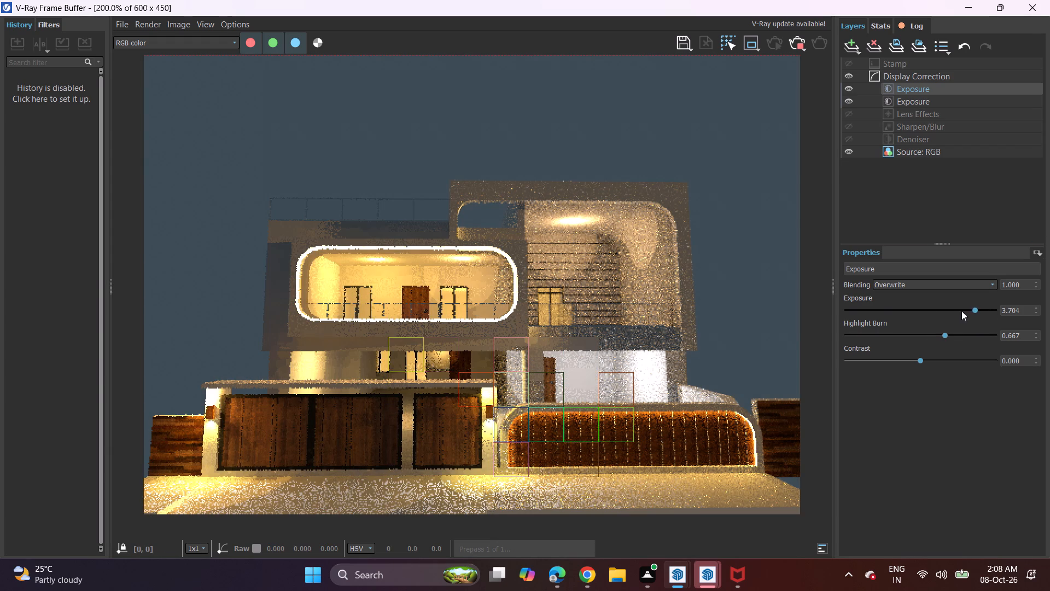
click(961, 310)
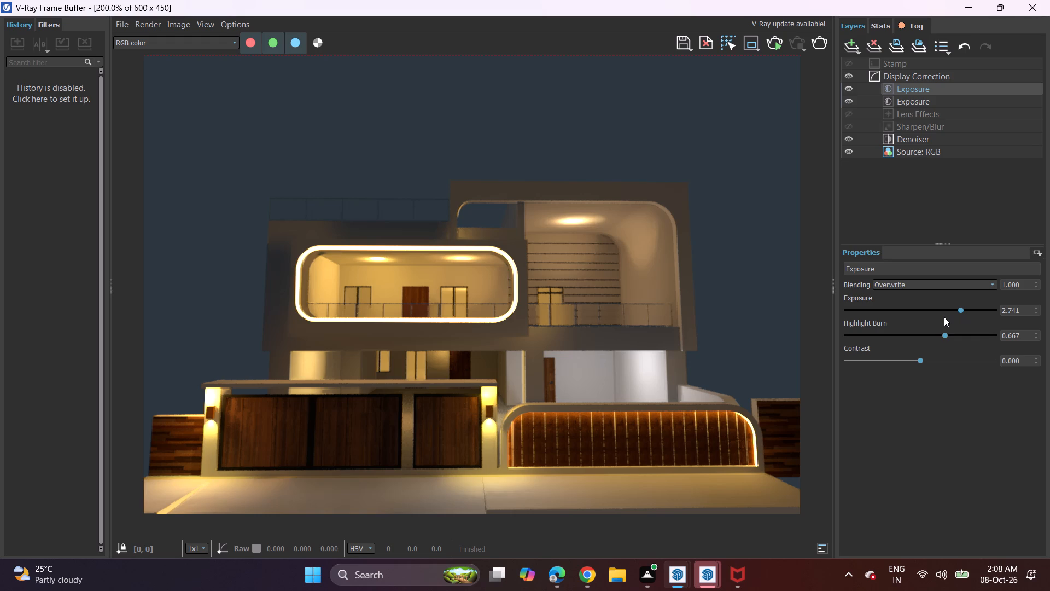
click(977, 313)
click(971, 307)
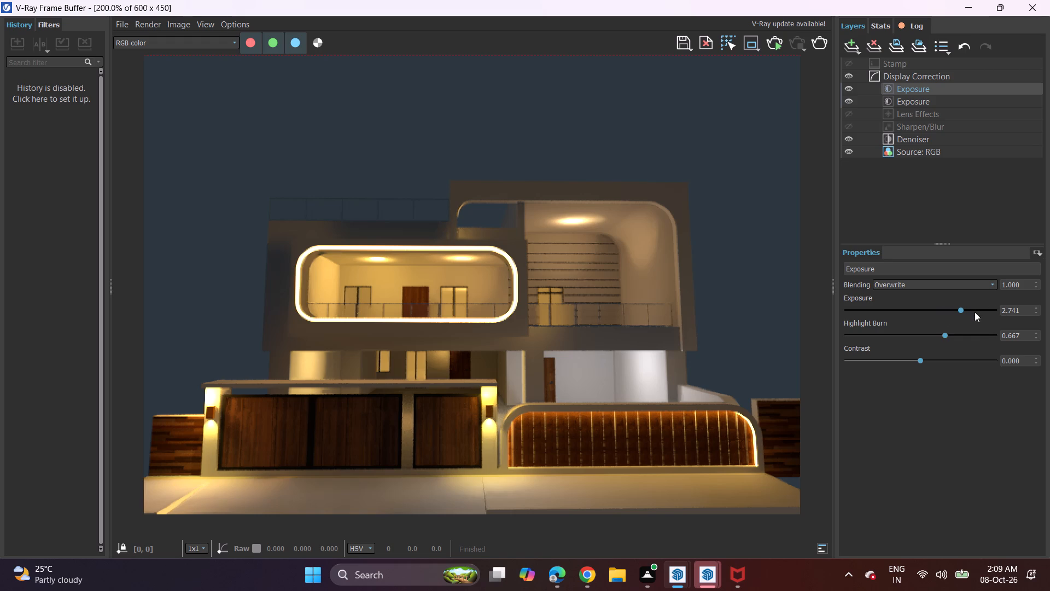
click(978, 305)
click(974, 310)
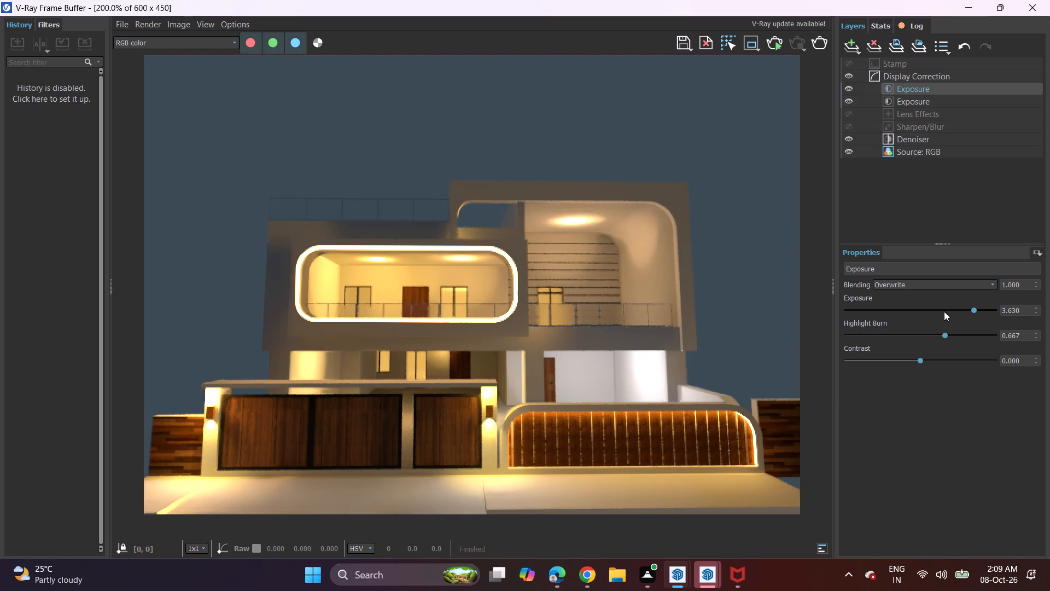
click(935, 306)
double_click(930, 308)
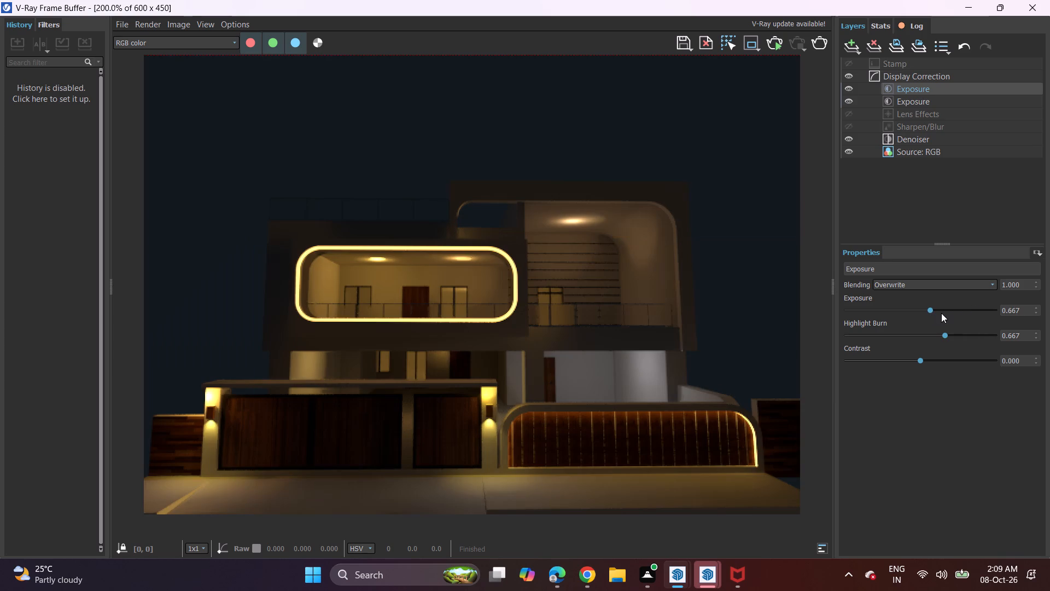
click(941, 313)
click(952, 311)
click(967, 310)
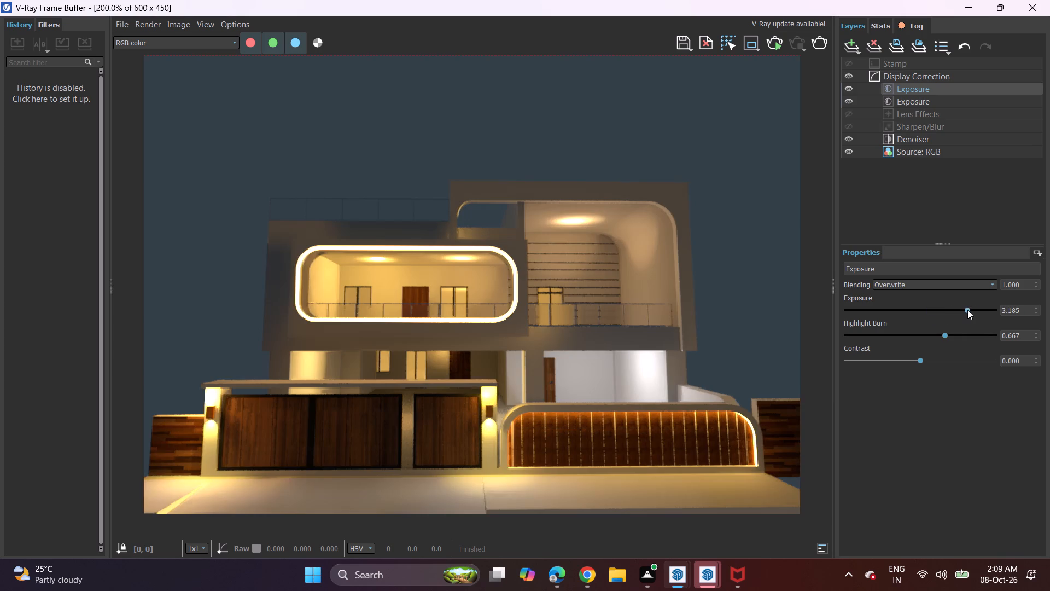
click(1026, 11)
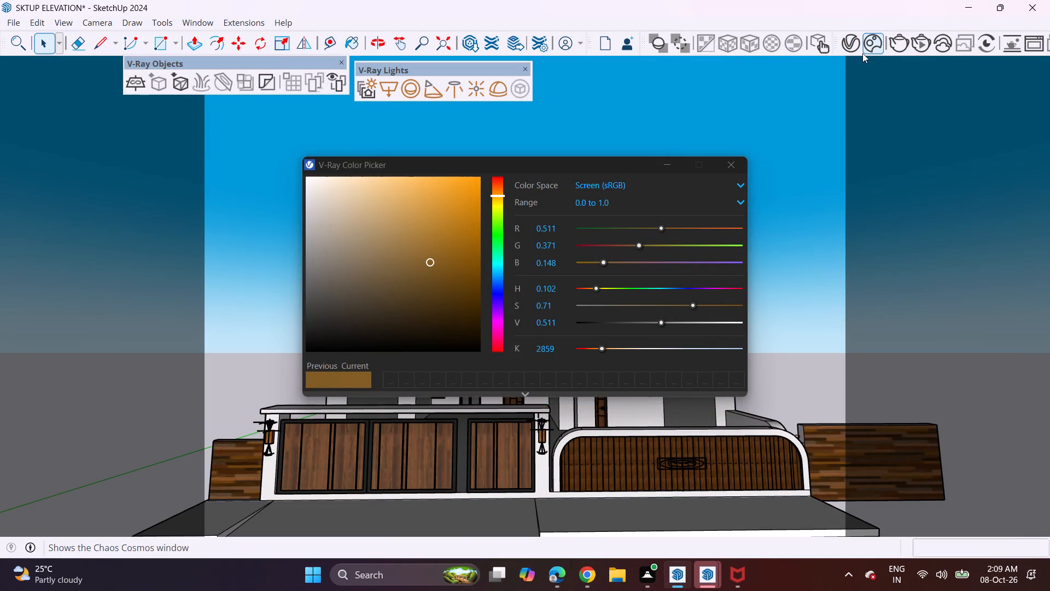
Close the V-Ray color picker.
click(854, 50)
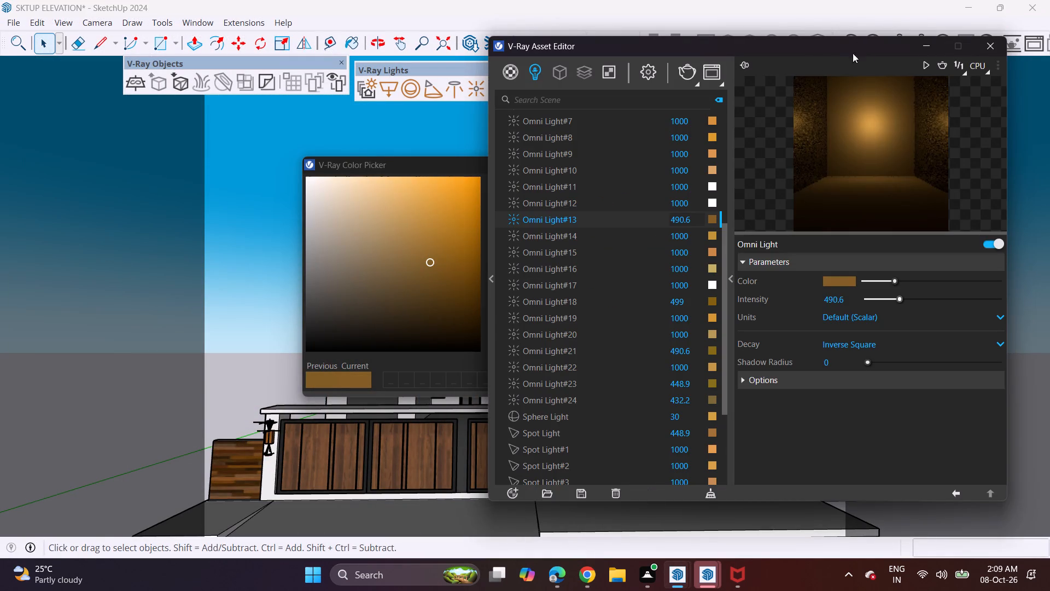
click(979, 38)
click(732, 163)
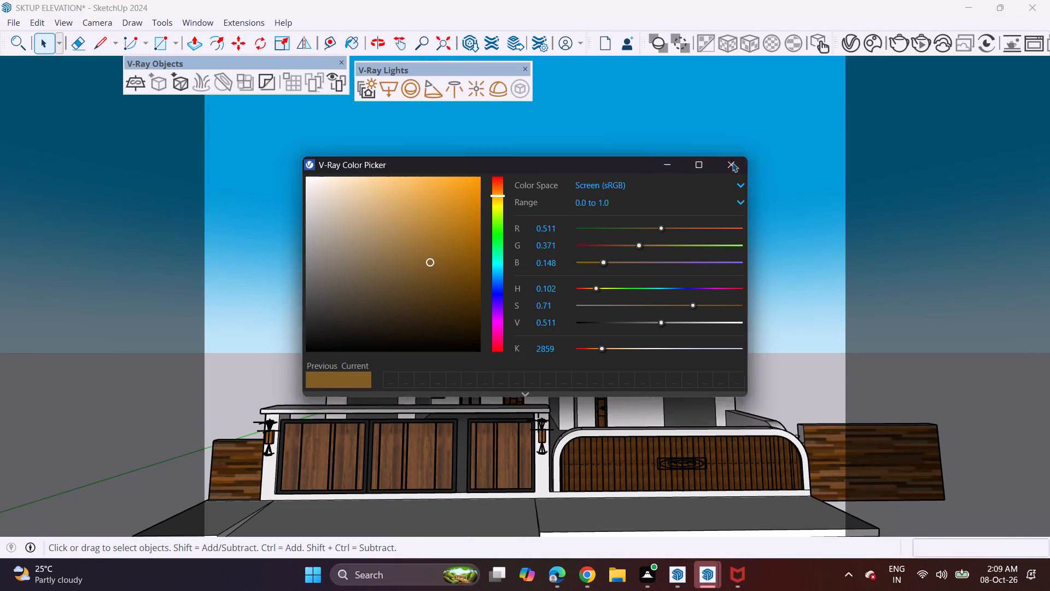
In the global illumination render settings, lower Light Cache Subdivs to 881 and Irradiance map Subdivs to 58.
click(851, 48)
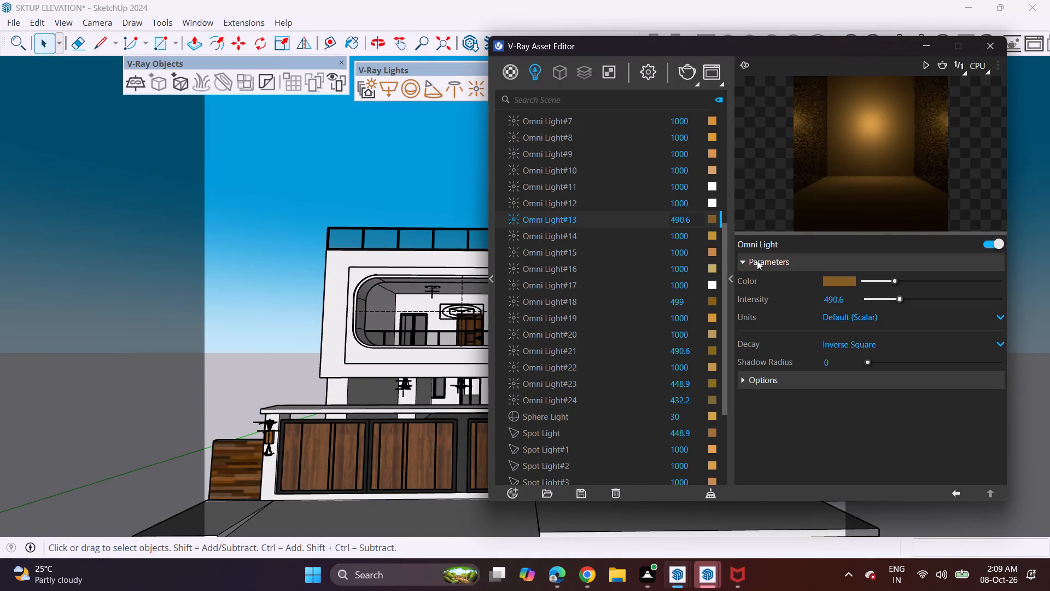
click(648, 77)
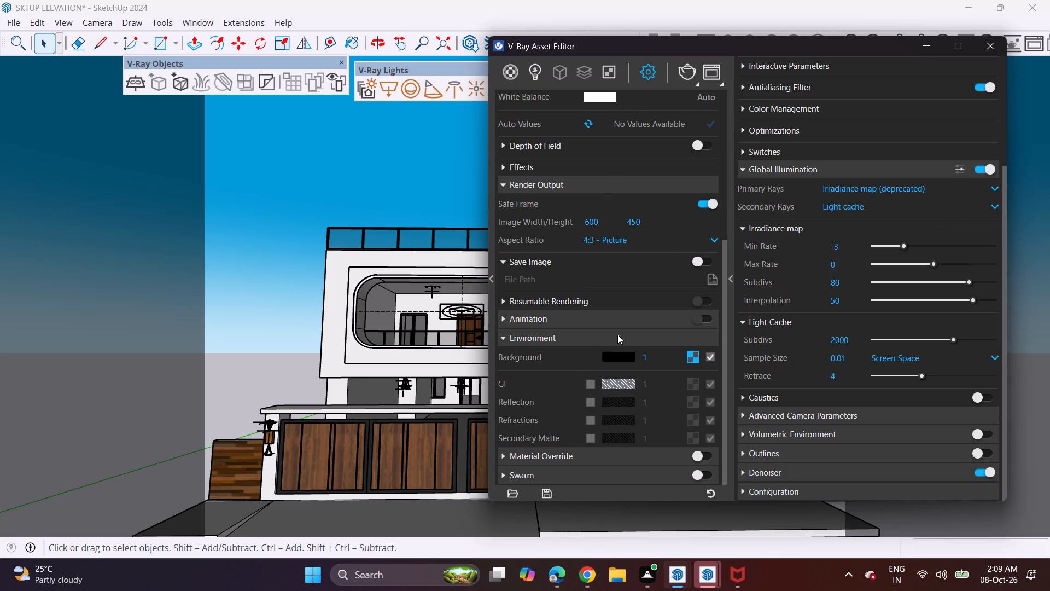
scroll(580, 380, down, 5)
click(930, 341)
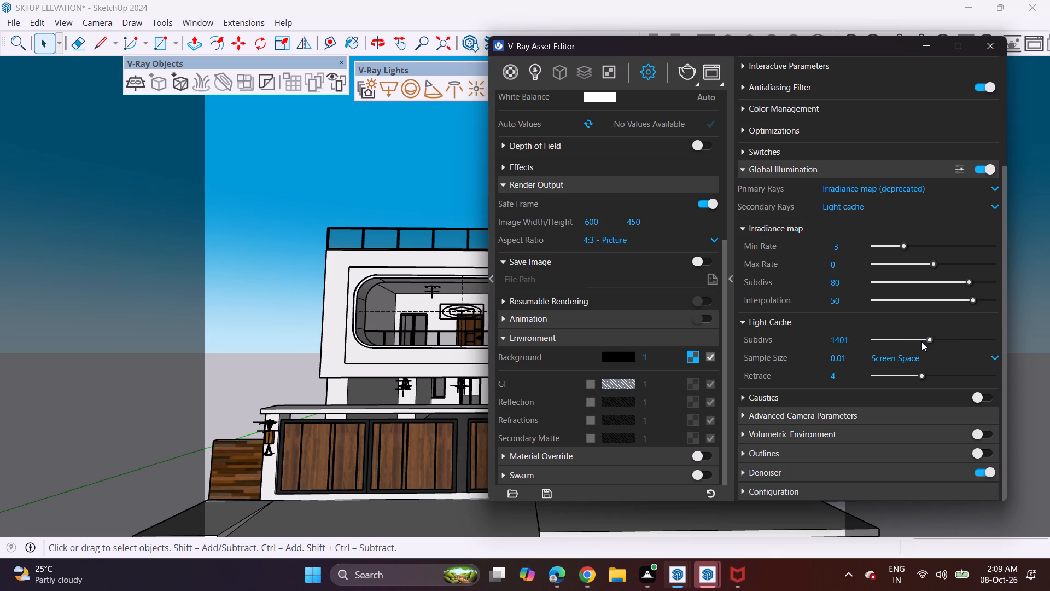
click(914, 340)
click(909, 337)
scroll(906, 294, up, 1)
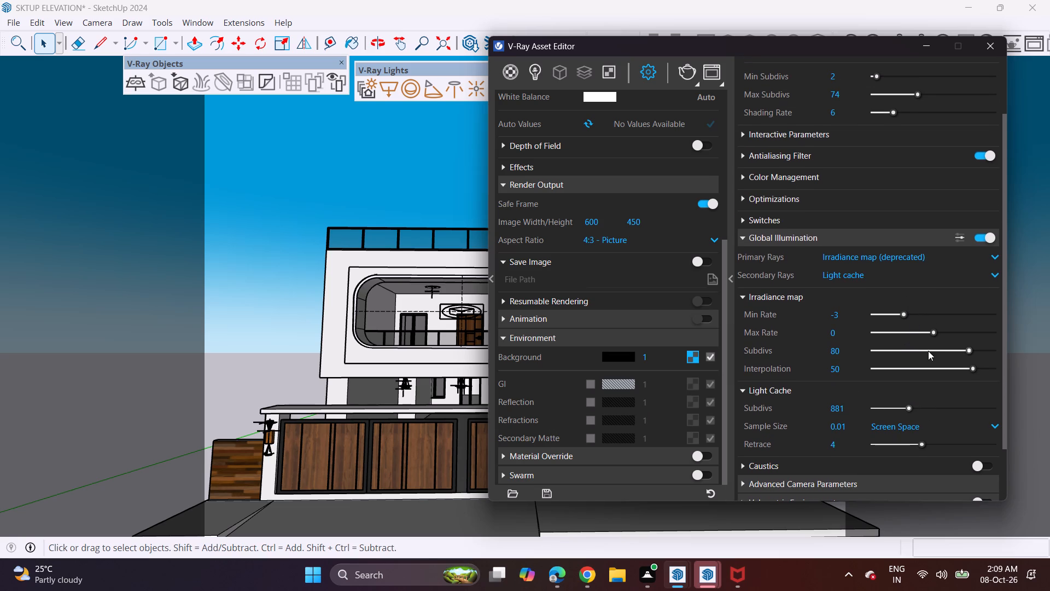
click(932, 348)
click(942, 348)
Lower the render quality's Max Subdivs to 59.
scroll(914, 252, up, 4)
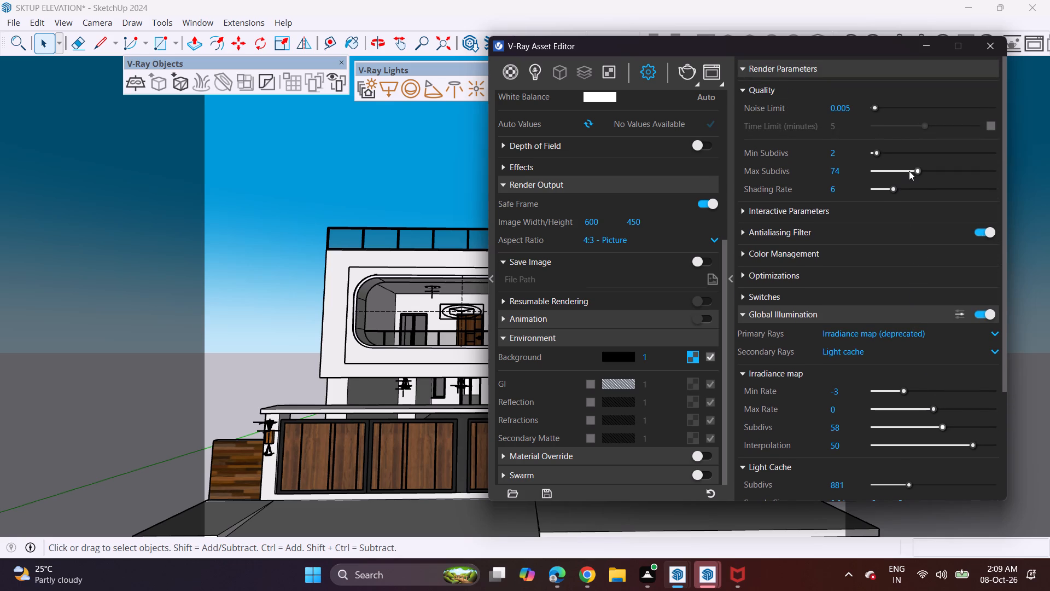
click(909, 171)
Review the depth of field, effects, render output and camera exposure settings before rendering.
scroll(888, 154, up, 2)
click(631, 146)
click(633, 146)
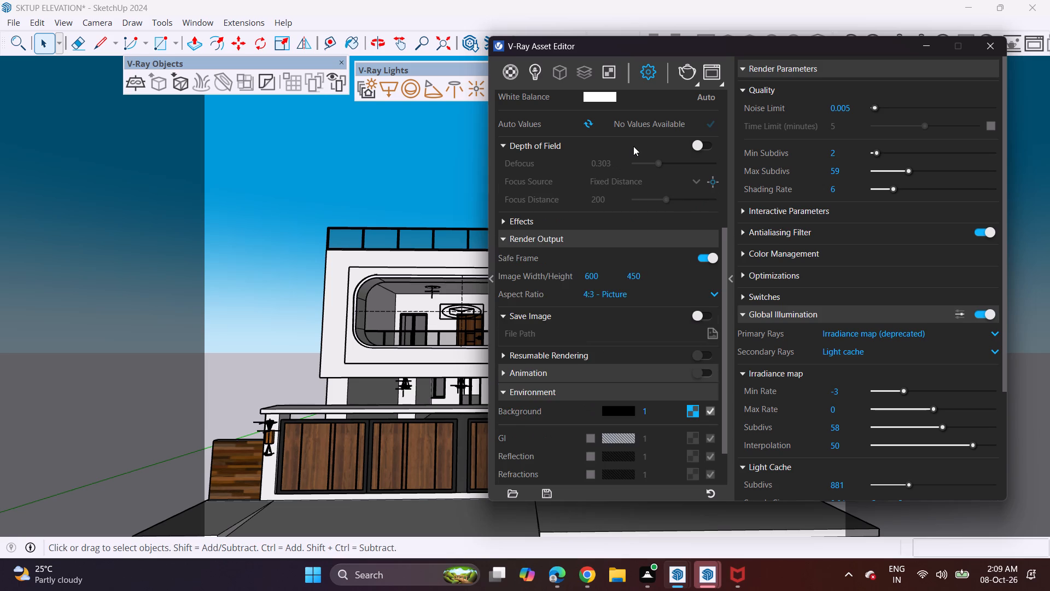
click(615, 164)
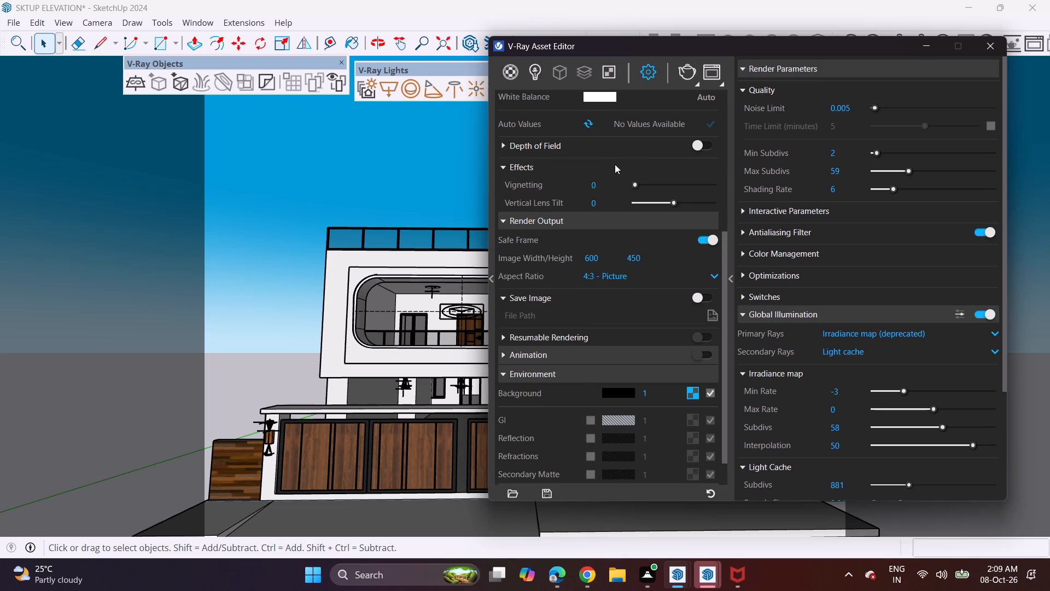
click(615, 164)
click(608, 181)
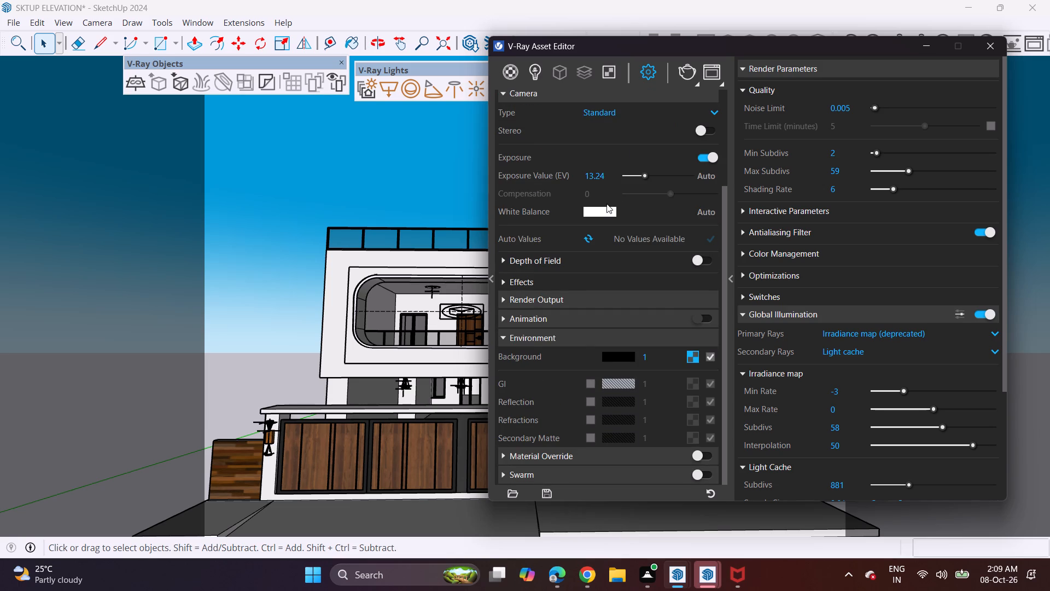
scroll(626, 186, up, 2)
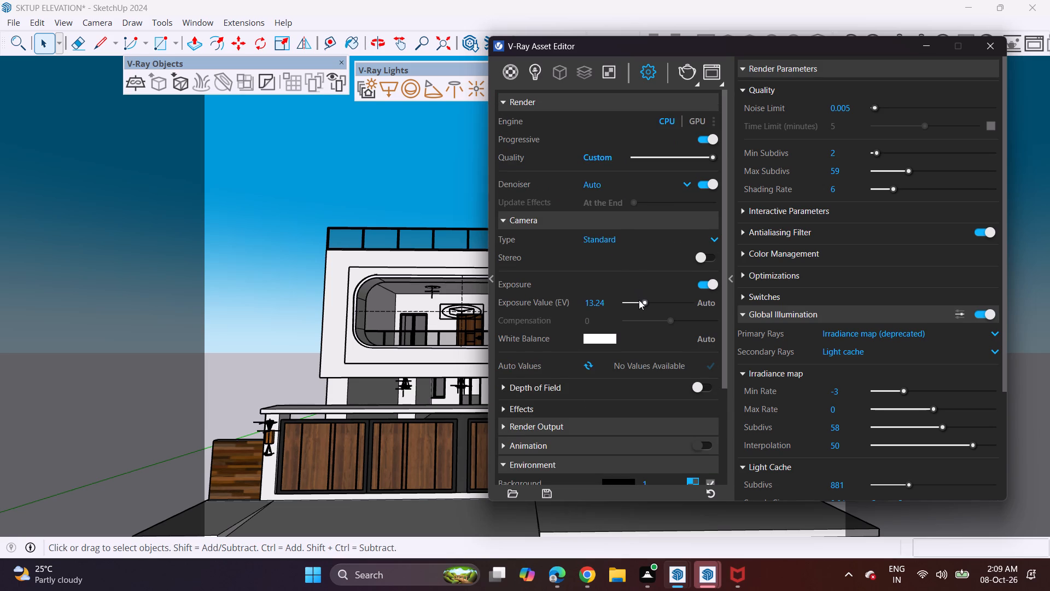
click(644, 300)
scroll(615, 216, up, 2)
Render the front view of the house elevation with the updated quality settings.
double_click(685, 63)
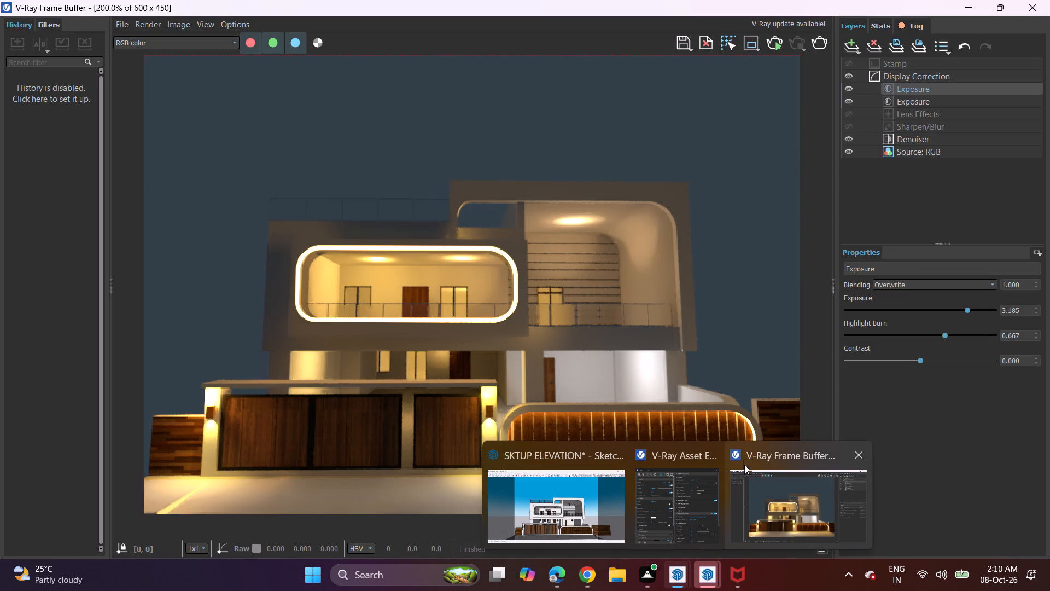
Save the rendered image as a JPEG file named elevation in the VAMSHI INTERIOR folder.
key(ctrl+s)
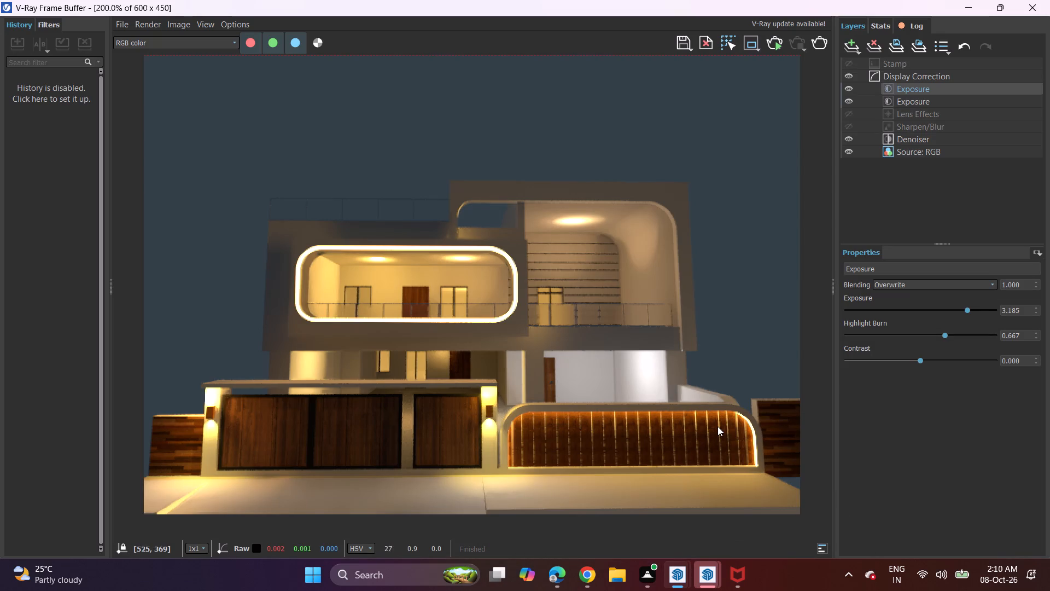
click(692, 49)
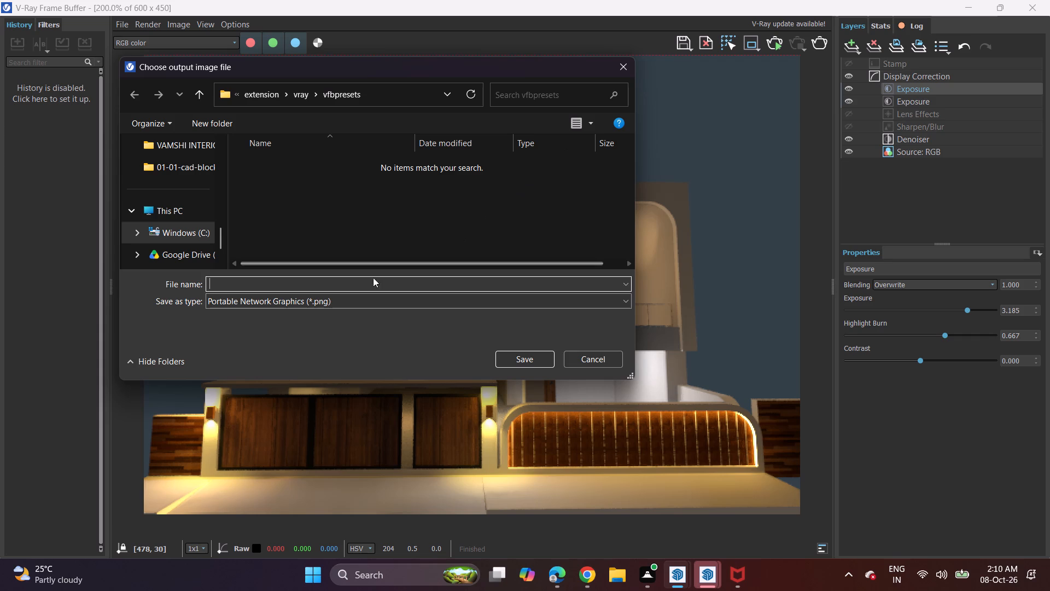
key(e)
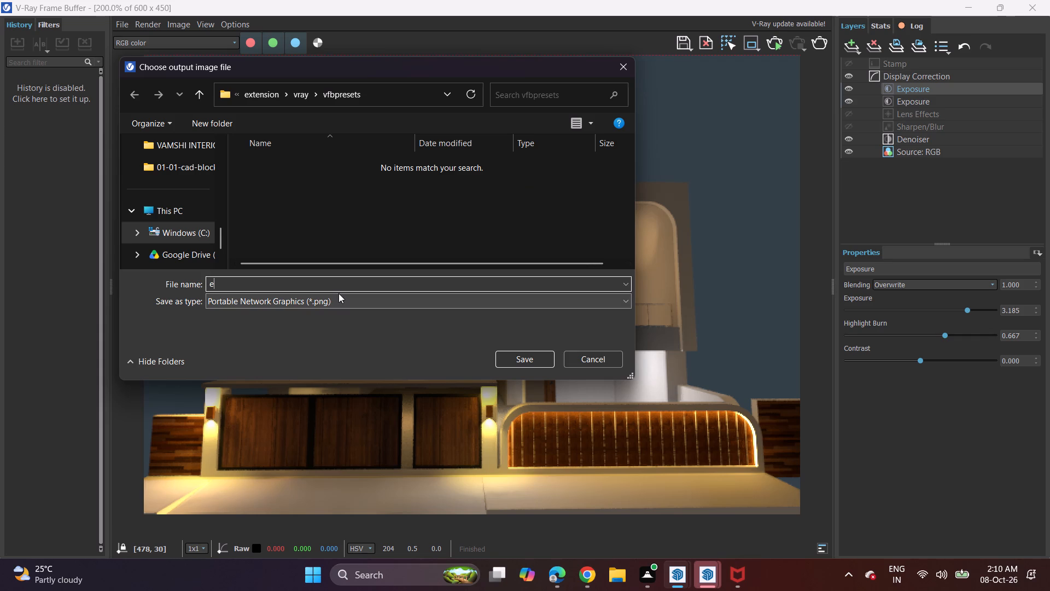
text(levat)
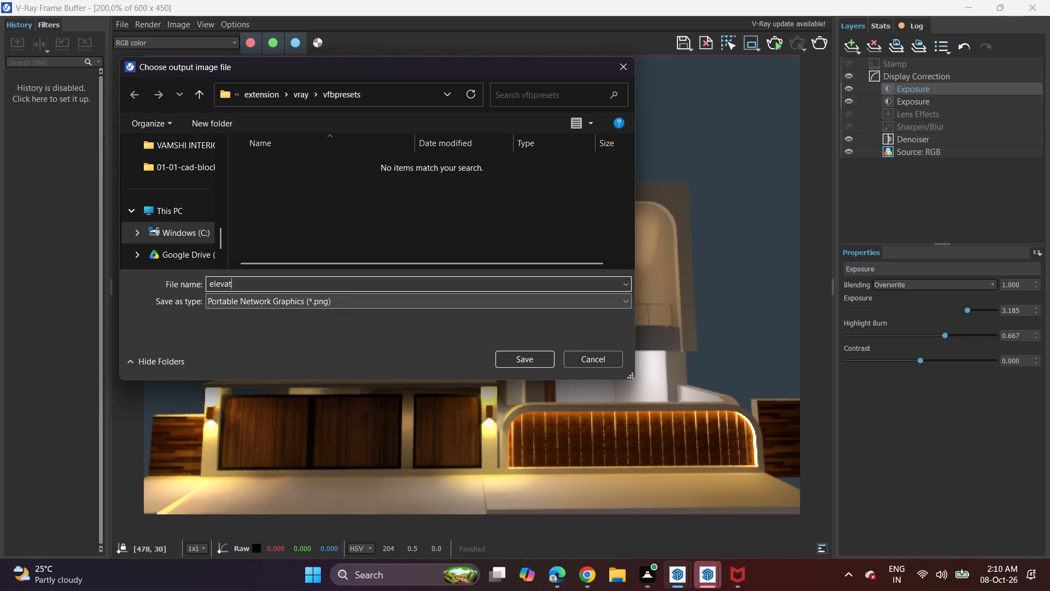
text(ion)
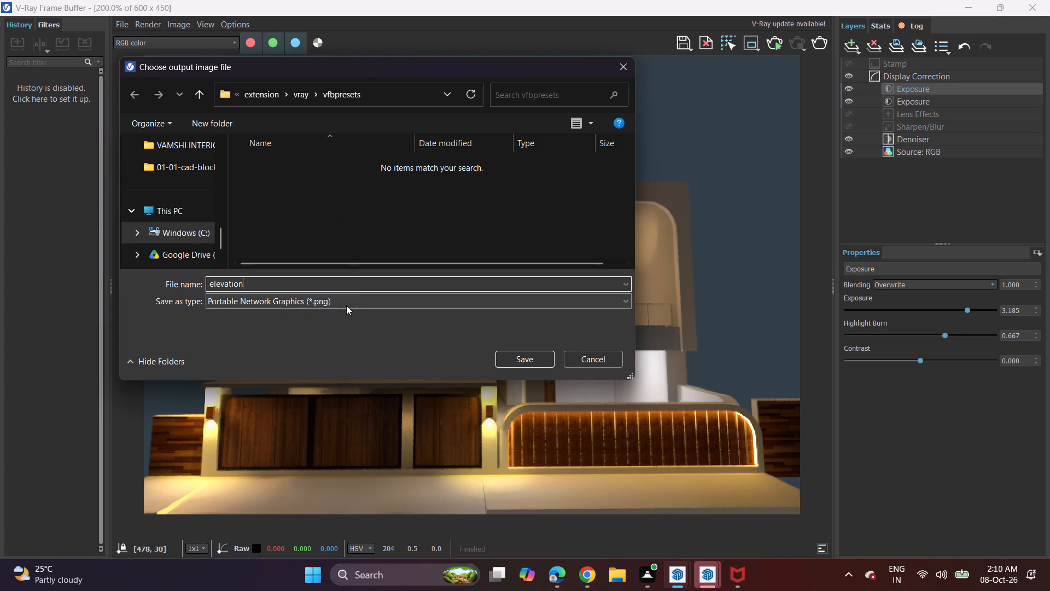
click(346, 305)
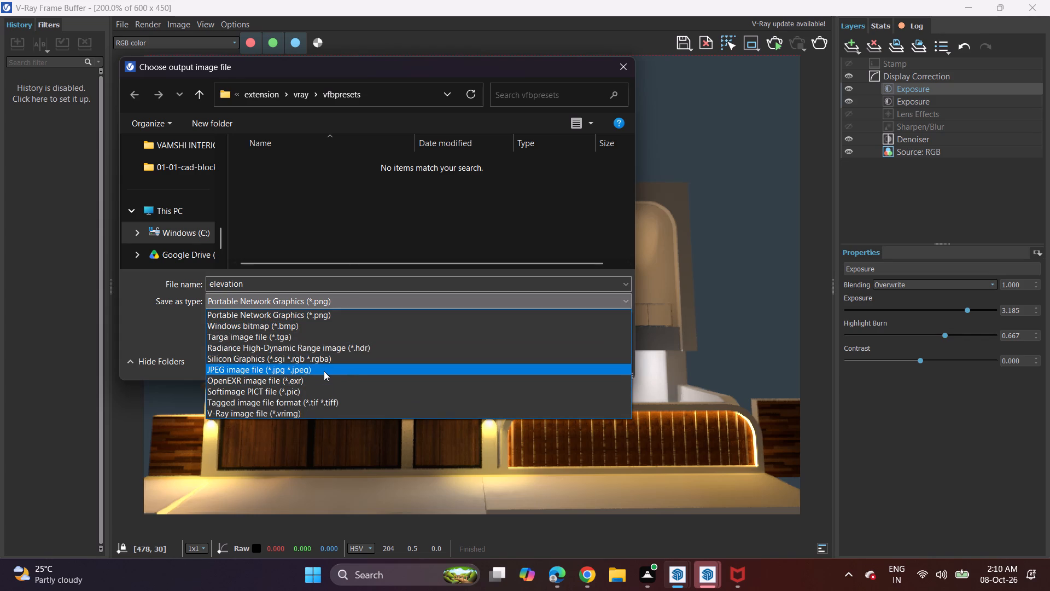
click(324, 371)
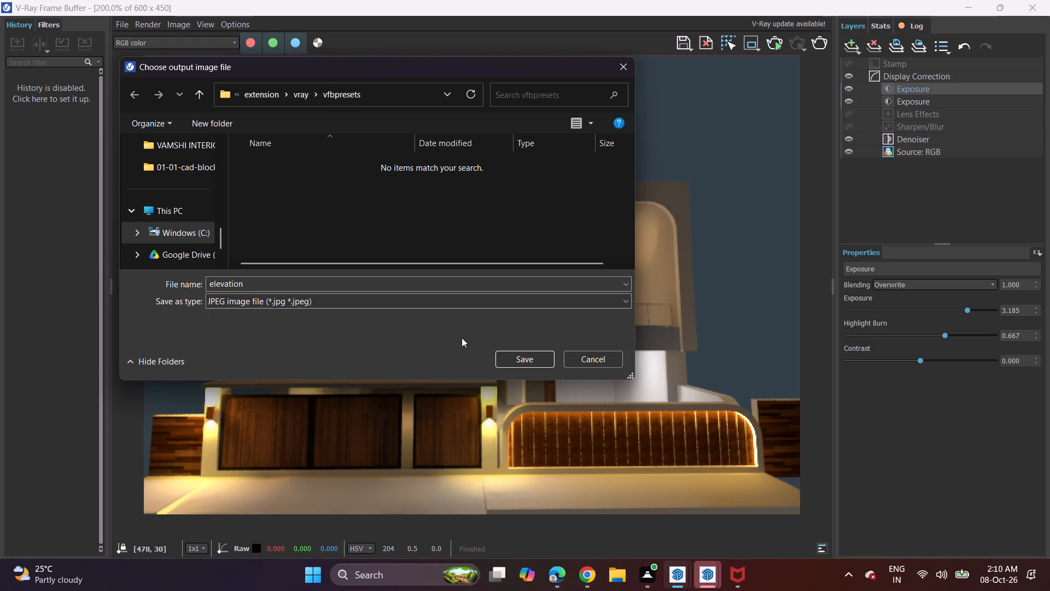
click(196, 146)
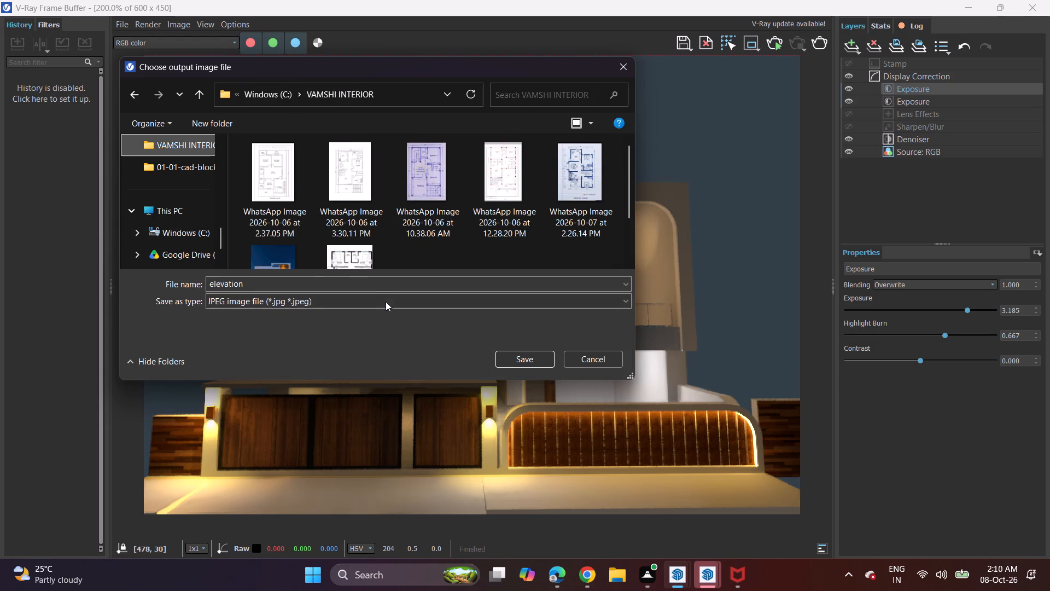
click(526, 356)
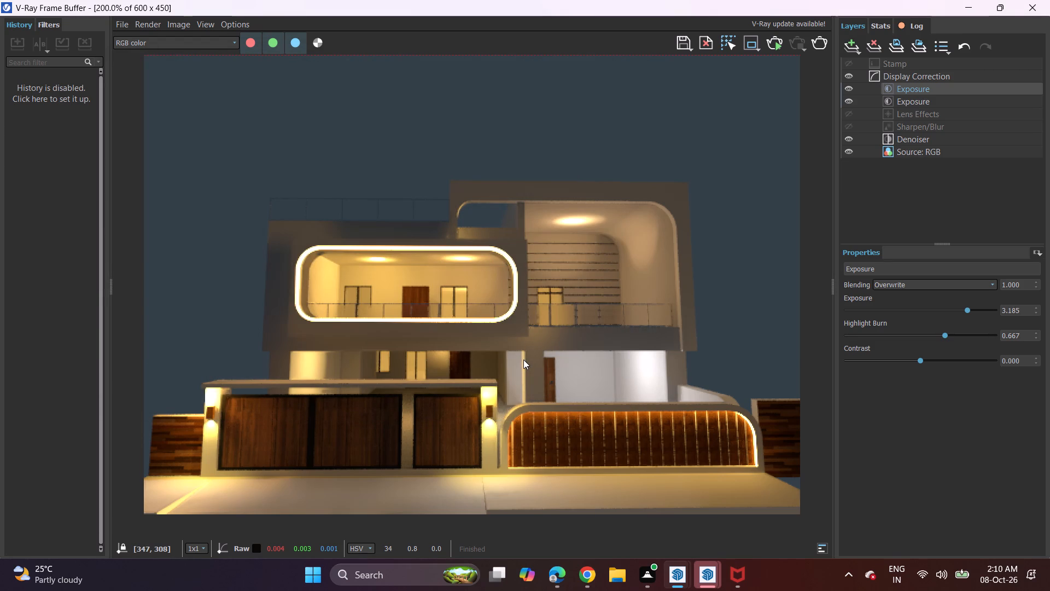